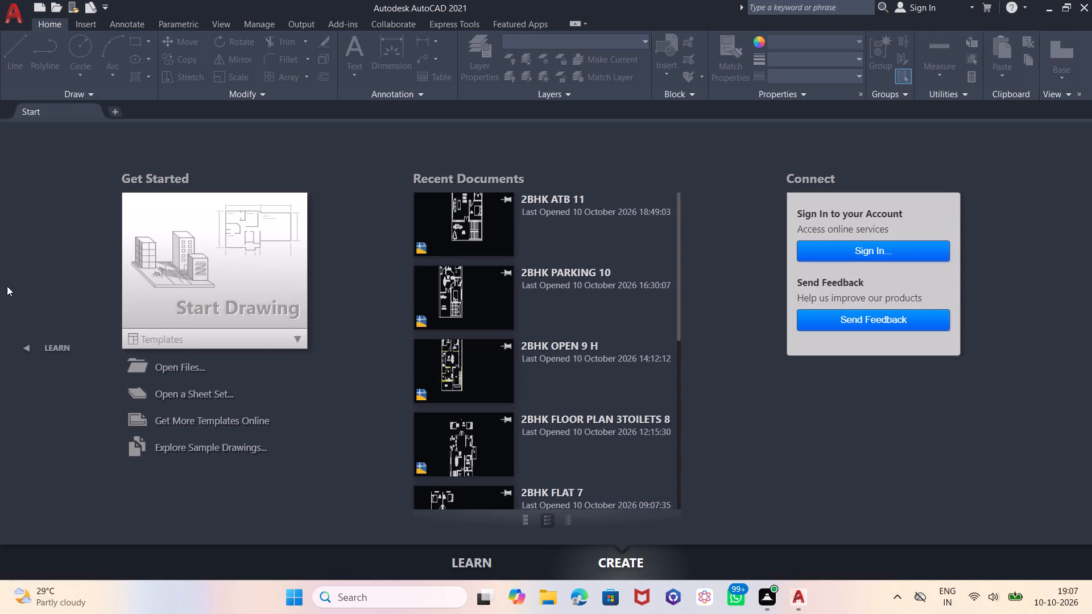
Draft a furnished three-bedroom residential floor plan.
Start a new blank drawing and turn off the grid display.
{"action": "left_click", "coordinate": [212, 255]}
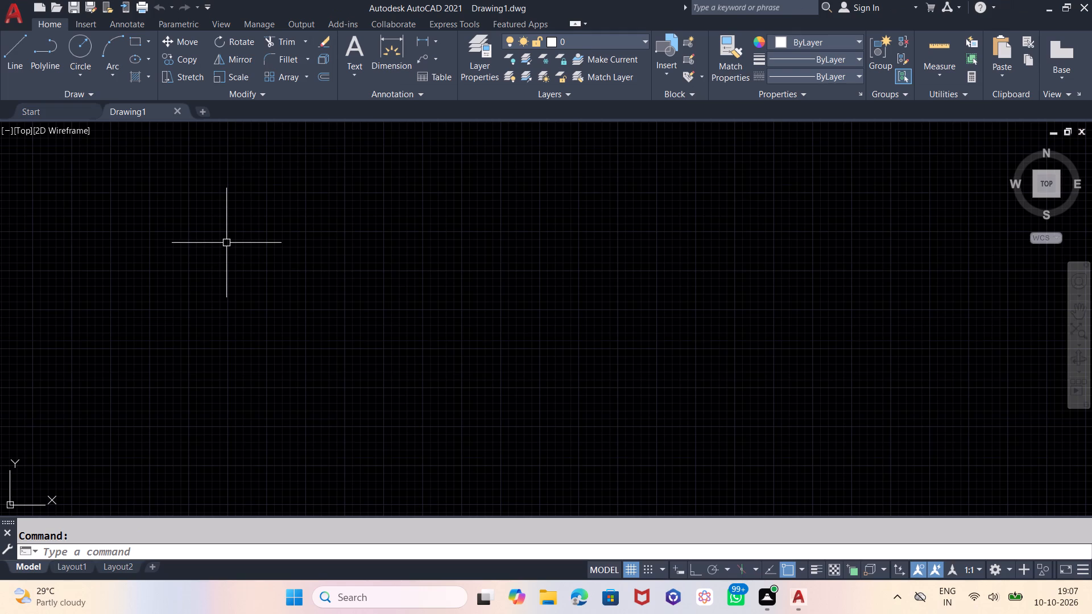
{"action": "key", "text": "F7"}
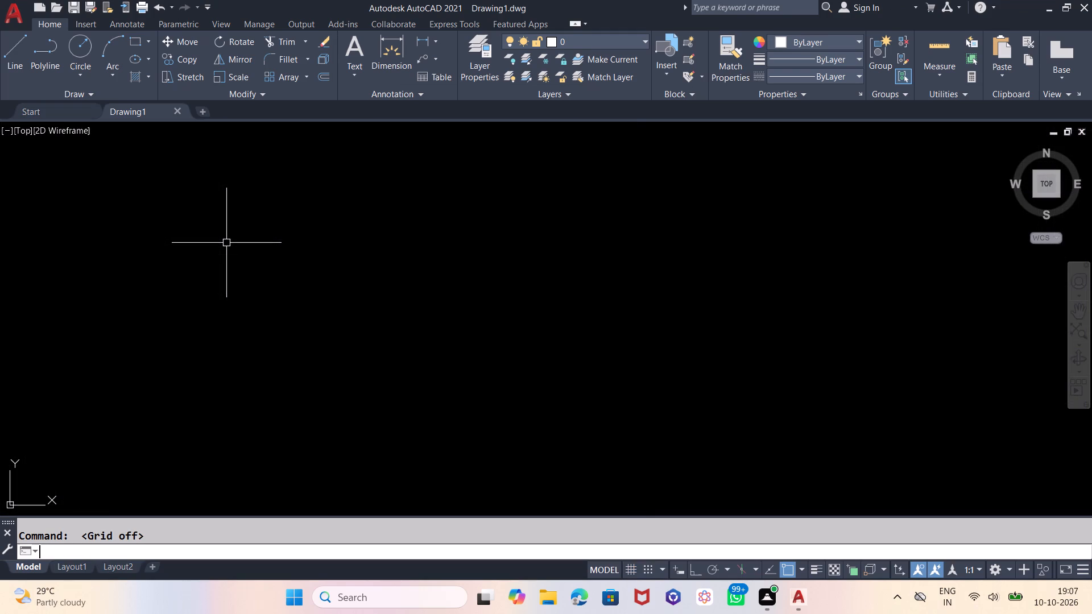
Configure the drawing units to Engineering length with 0'-0.0" precision and an insertion scale in inches.
{"action": "type", "text": "UN"}
{"action": "key", "text": "Return"}
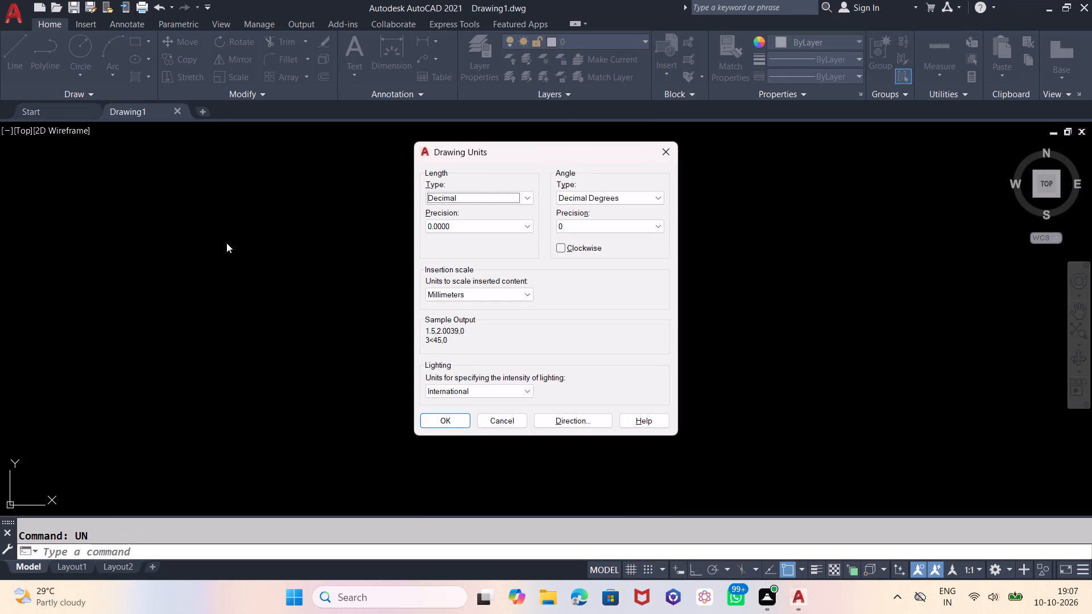
{"action": "left_click", "coordinate": [435, 198]}
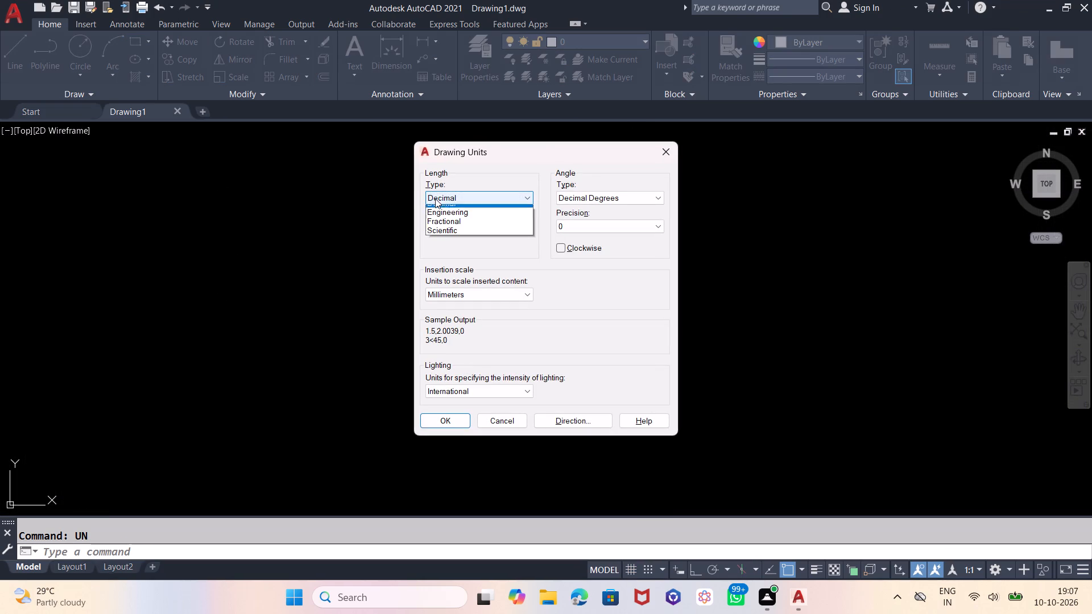
{"action": "left_click", "coordinate": [450, 230]}
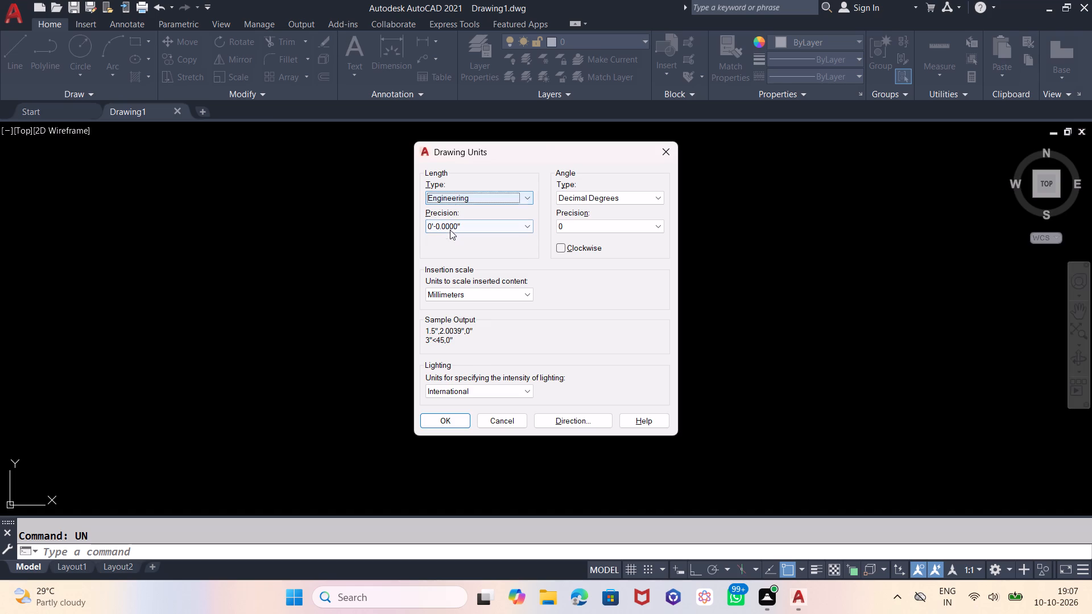
{"action": "left_click", "coordinate": [460, 230]}
{"action": "left_click", "coordinate": [462, 243]}
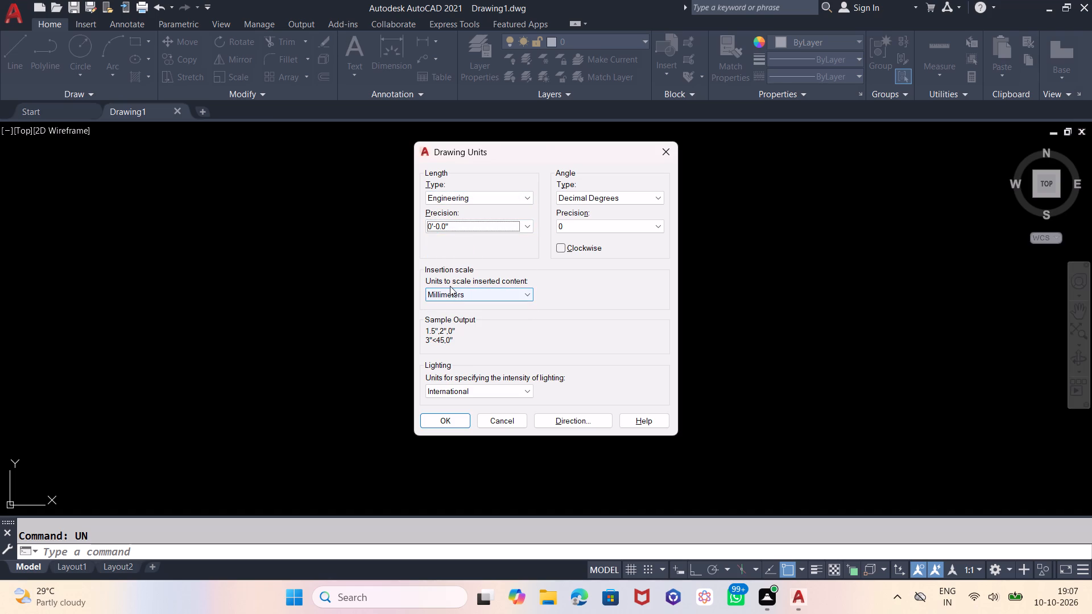
{"action": "left_click", "coordinate": [450, 286]}
{"action": "left_click", "coordinate": [451, 296]}
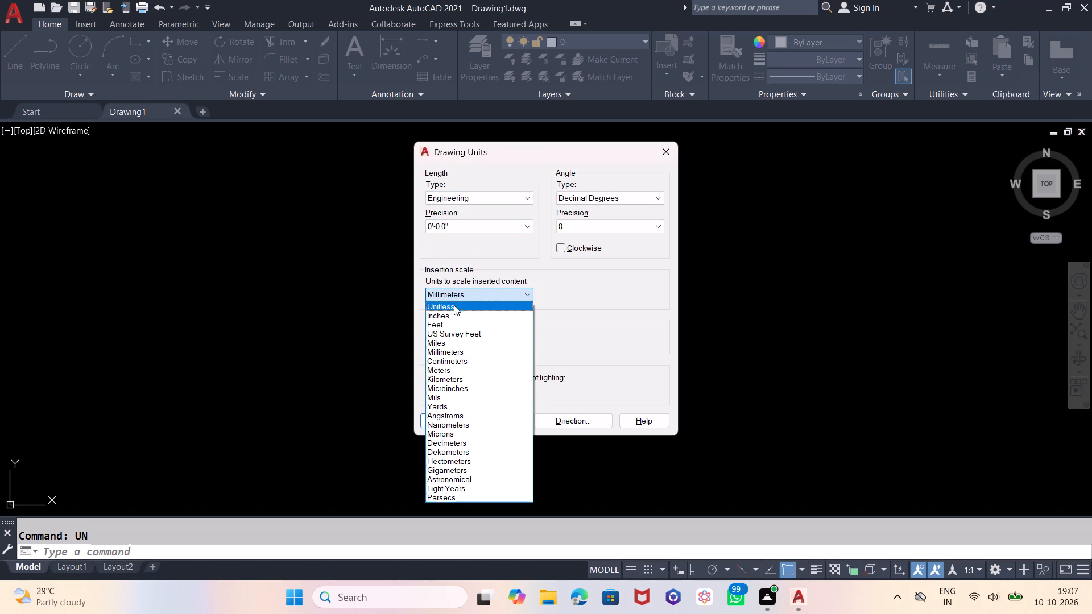
{"action": "left_click", "coordinate": [456, 313]}
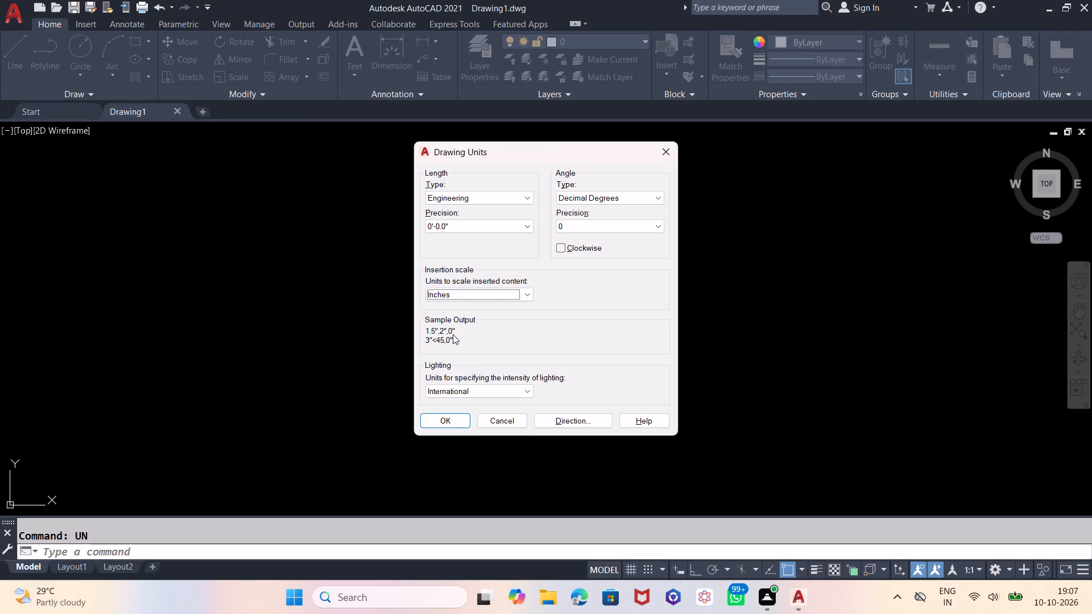
{"action": "left_click", "coordinate": [453, 420]}
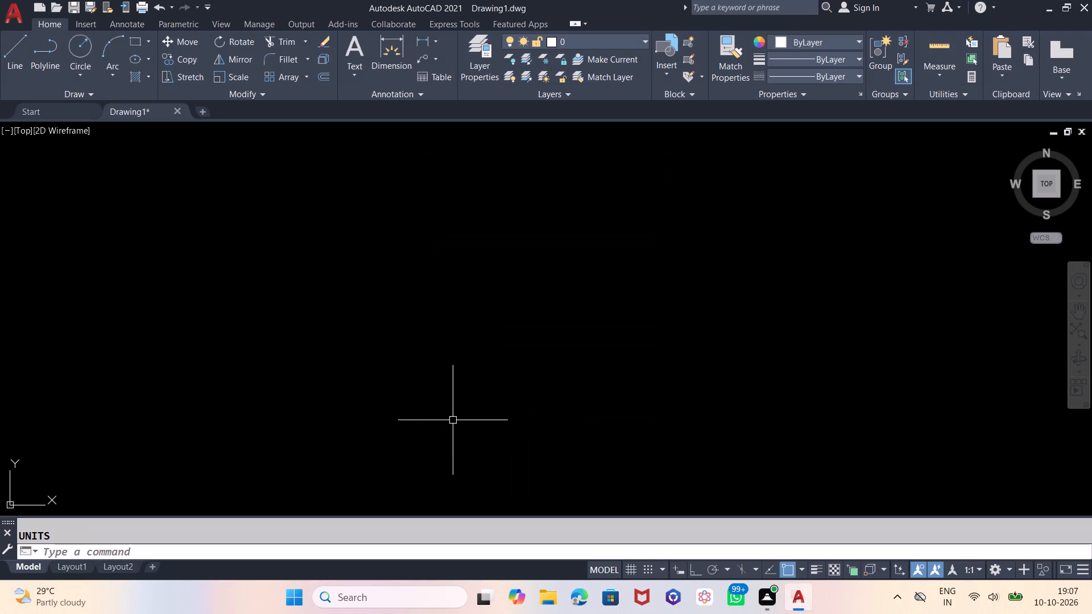
Set the model space limits with the default origin as lower-left corner and 65',65' as upper-right corner.
{"action": "type", "text": "LIMITS"}
{"action": "key", "text": "Return"}
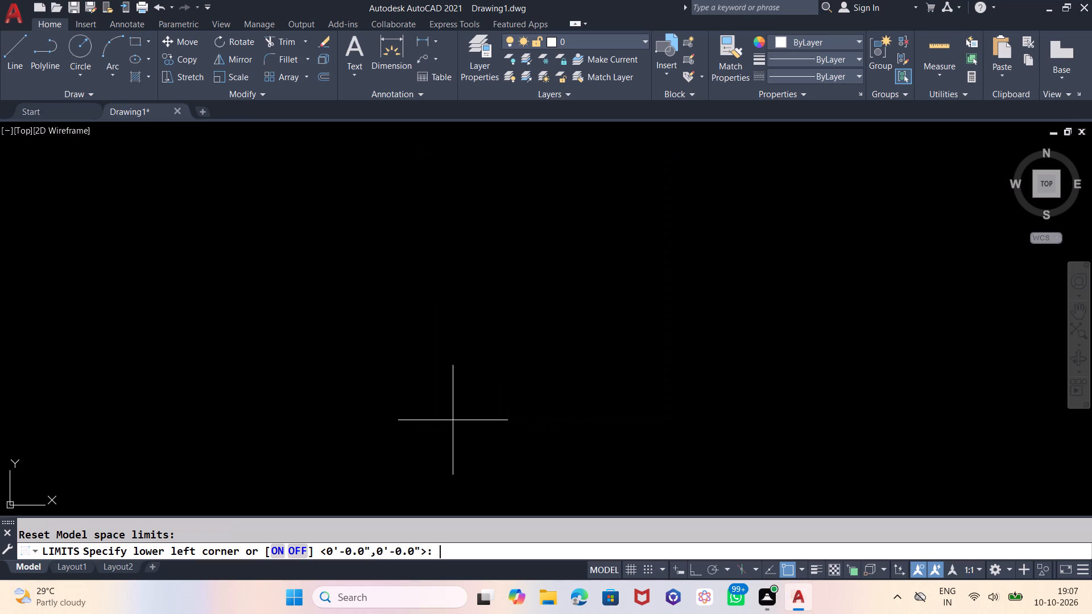
{"action": "key", "text": "Return"}
{"action": "type", "text": "65',65'"}
{"action": "key", "text": "Return"}
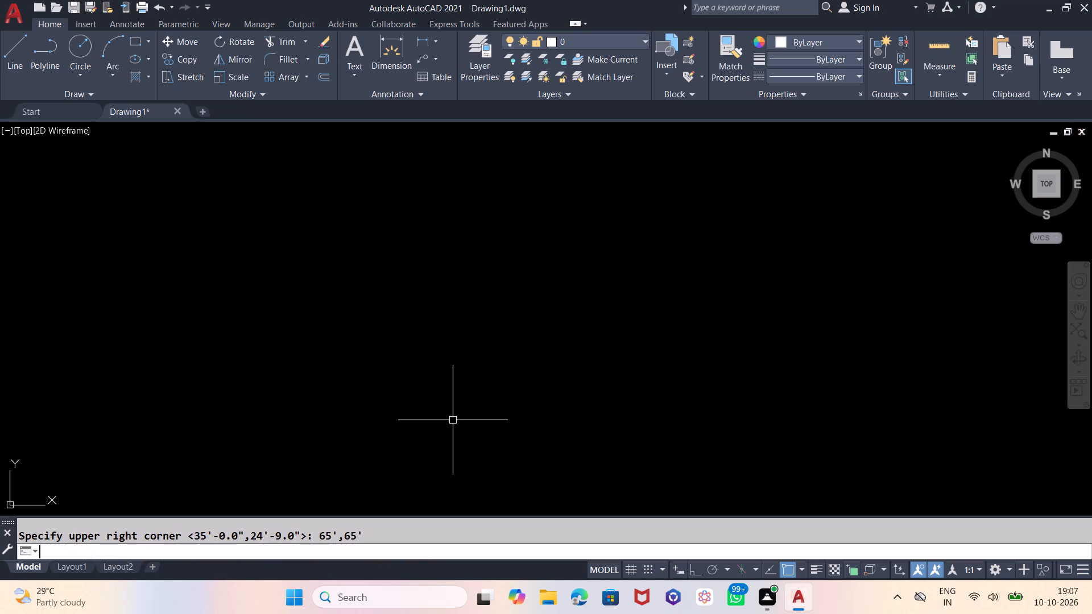
{"action": "key", "text": "z"}
{"action": "key", "text": "Return"}
{"action": "key", "text": "e"}
{"action": "key", "text": "Return"}
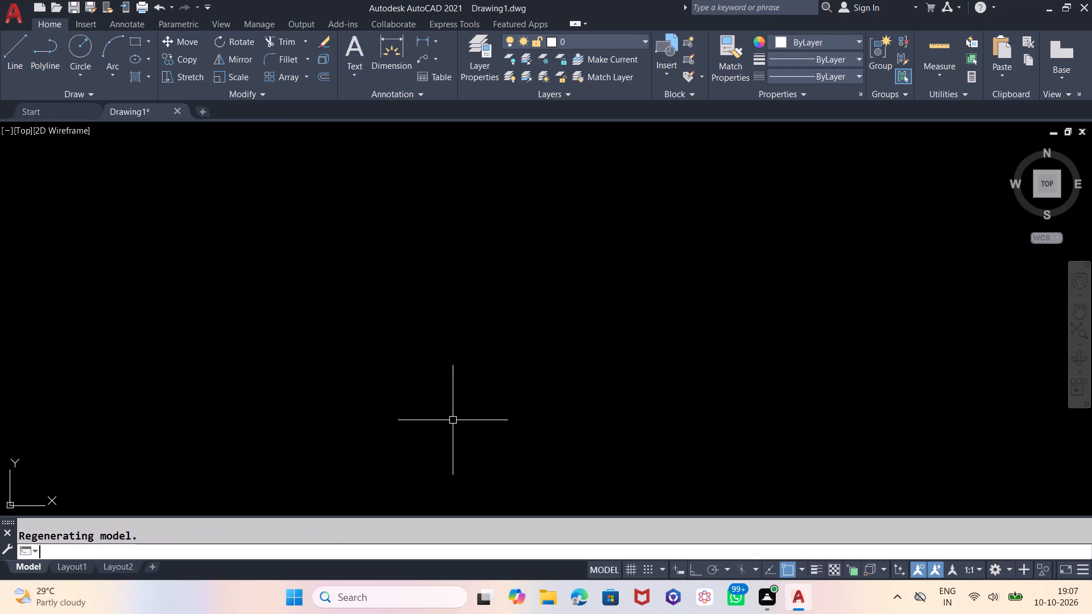
Turn on command log file recording with LOGFILEON.
{"action": "type", "text": "LOGFILE"}
{"action": "type", "text": "ON"}
{"action": "key", "text": "Return"}
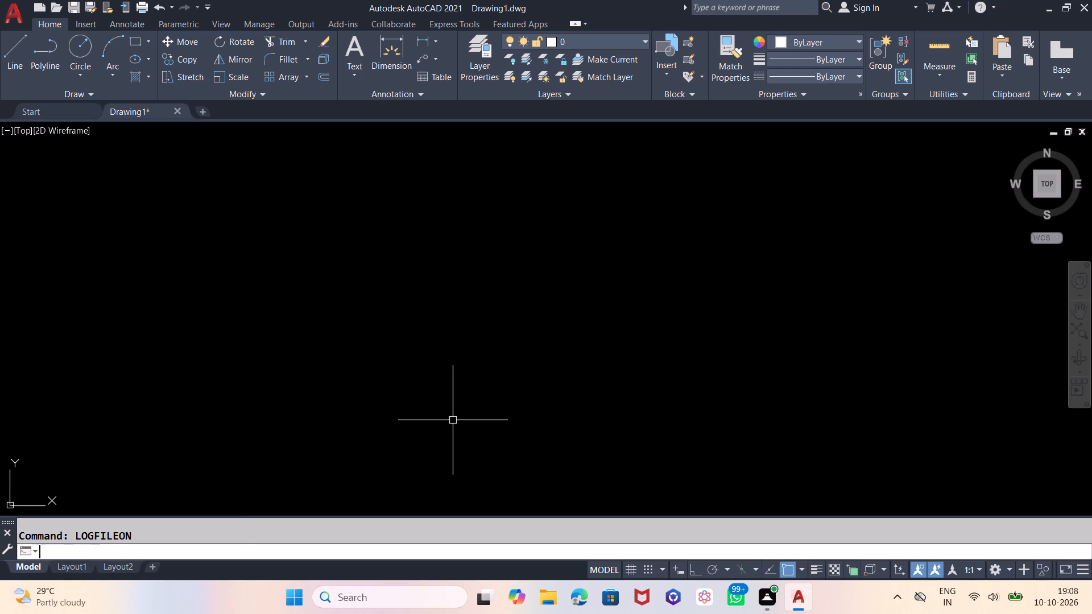
Set the UCS icon to the Noorigin option.
{"action": "type", "text": "UCSICON"}
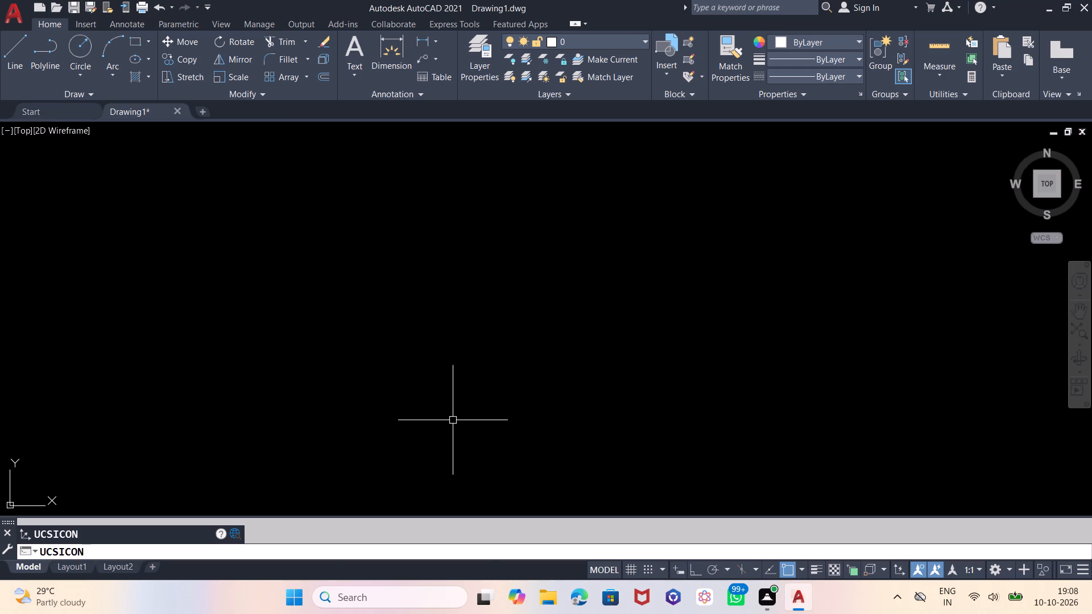
{"action": "key", "text": "Return"}
{"action": "key", "text": "n"}
{"action": "key", "text": "Return"}
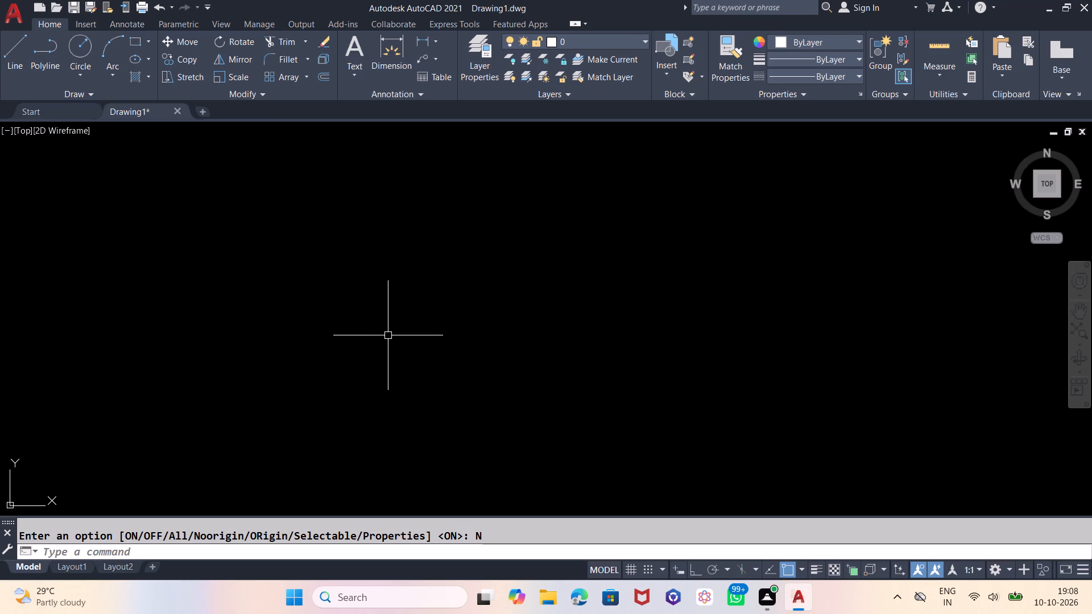
Draw a rectangle 32' wide by 38'6" high for the outer wall outline.
{"action": "left_click", "coordinate": [136, 34]}
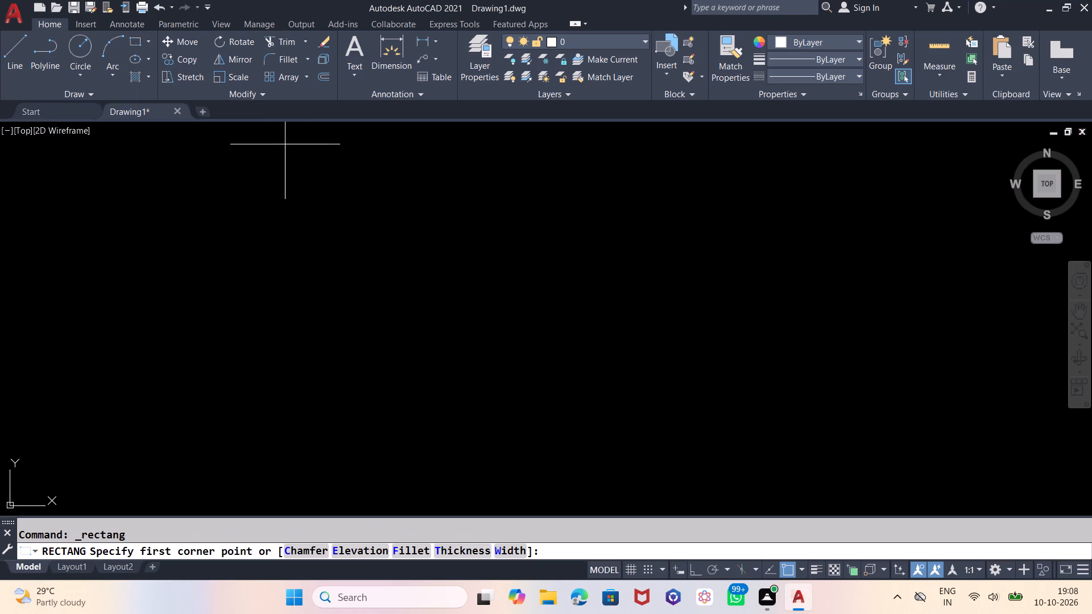
{"action": "left_click", "coordinate": [396, 201]}
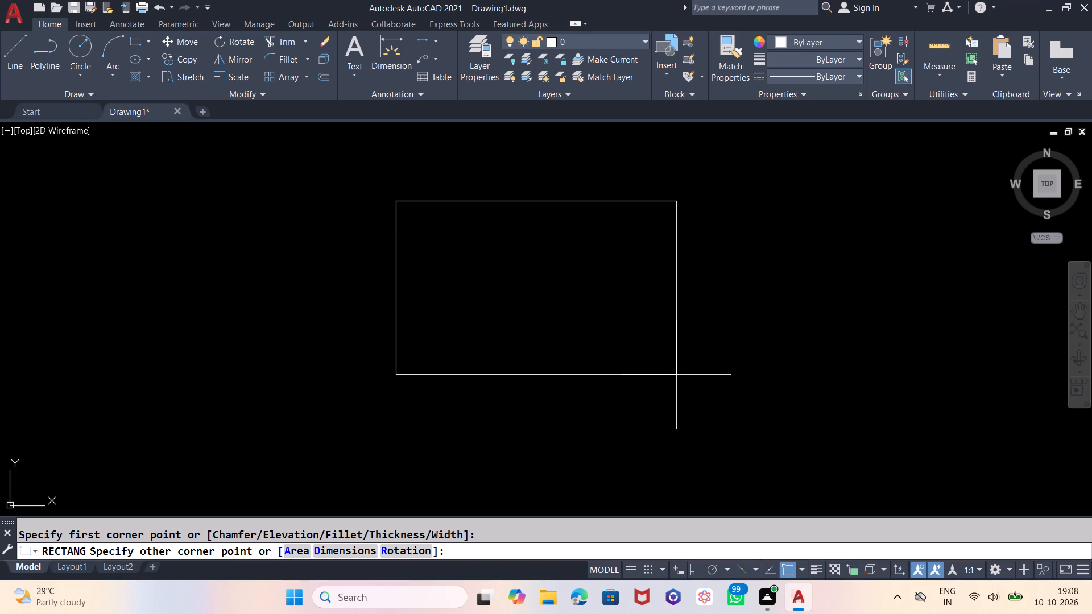
{"action": "key", "text": "shift+at"}
{"action": "type", "text": "32'"}
{"action": "key", "text": "comma"}
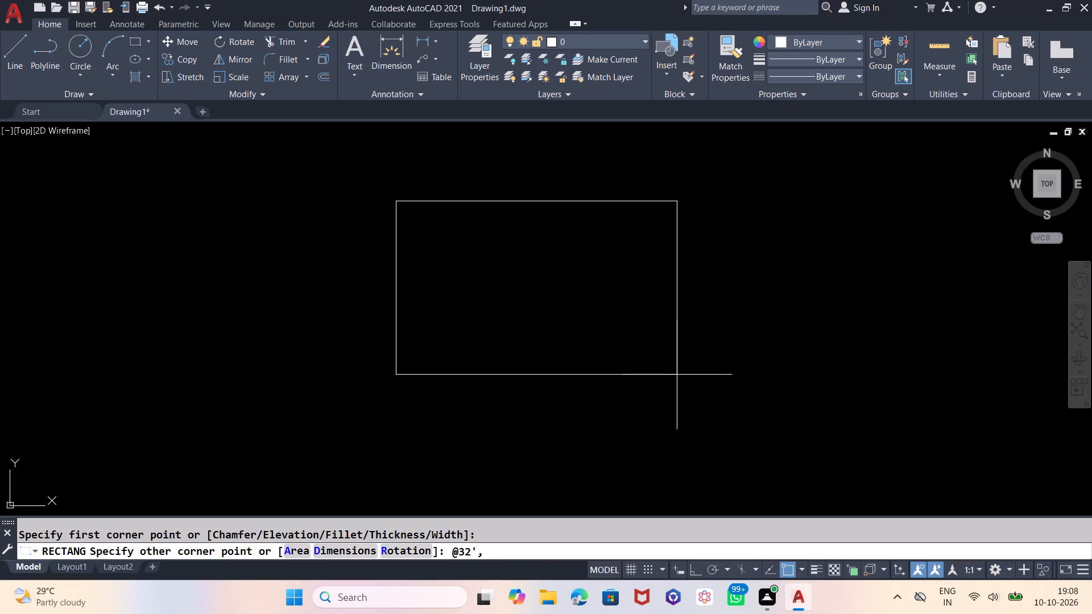
{"action": "type", "text": "38'"}
{"action": "type", "text": "6\""}
{"action": "key", "text": "Return"}
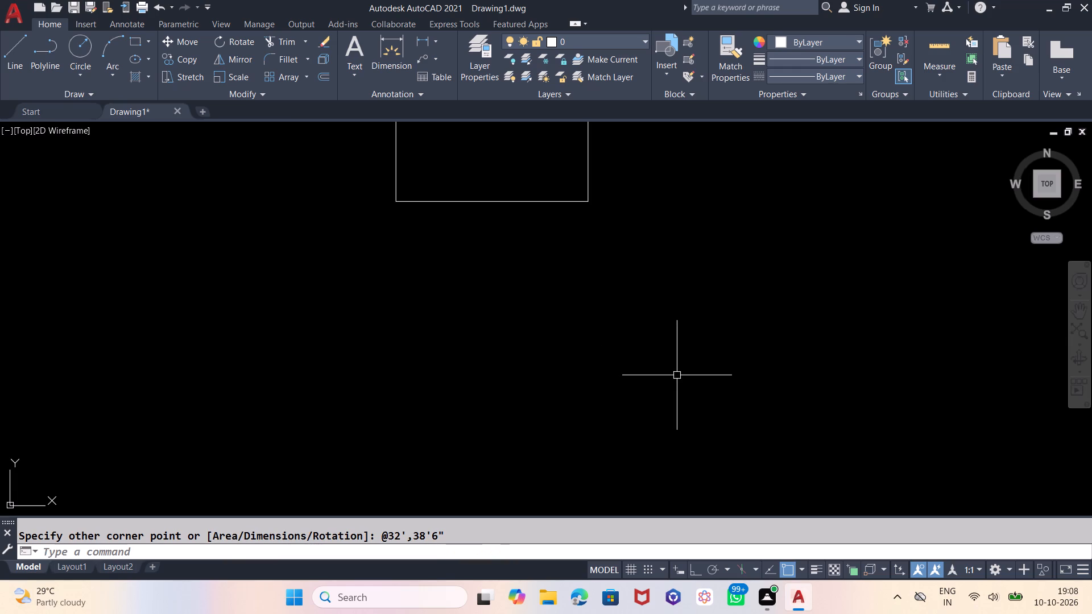
Offset the rectangle 9" inward to form the inner face of the outer walls.
{"action": "scroll", "coordinate": [685, 401], "scroll_direction": "down", "scroll_amount": 1}
{"action": "middle_click_drag", "start_coordinate": [668, 373], "coordinate": [661, 479]}
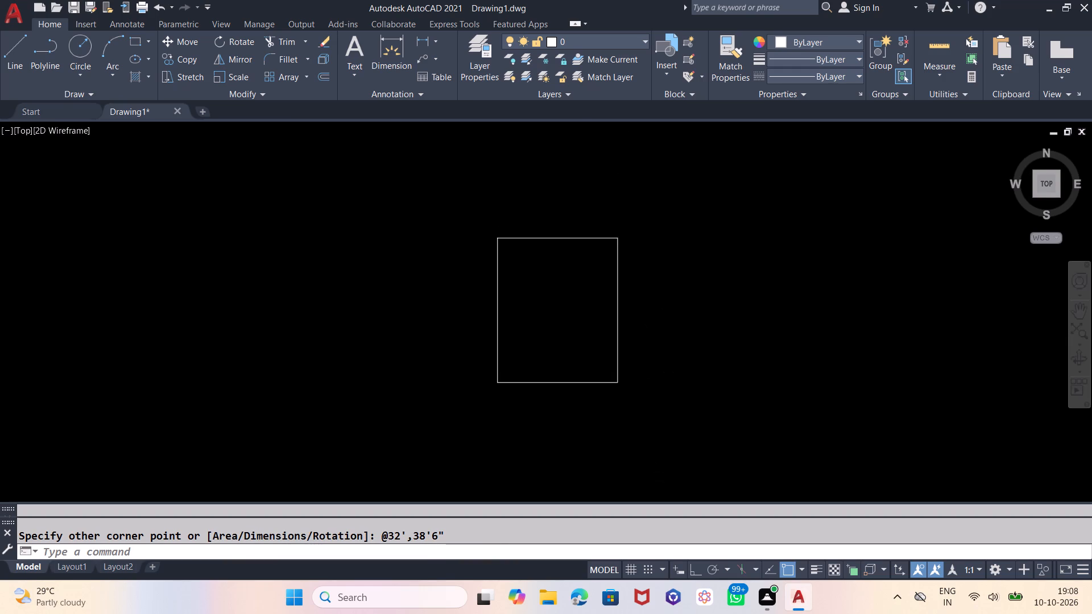
{"action": "scroll", "coordinate": [553, 258], "scroll_direction": "up", "scroll_amount": 1}
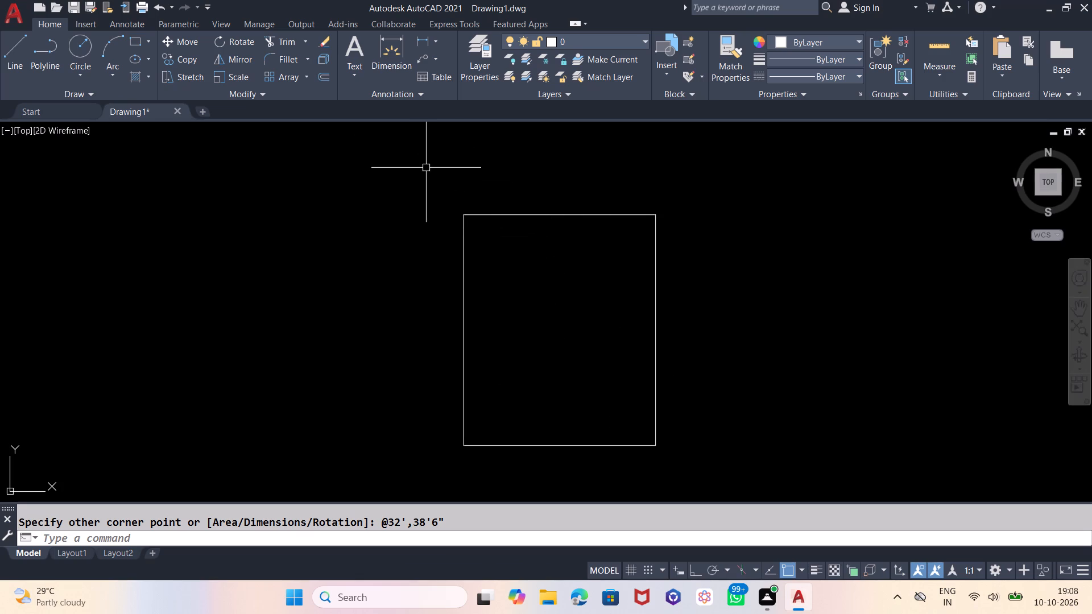
{"action": "key", "text": "o"}
{"action": "key", "text": "Return"}
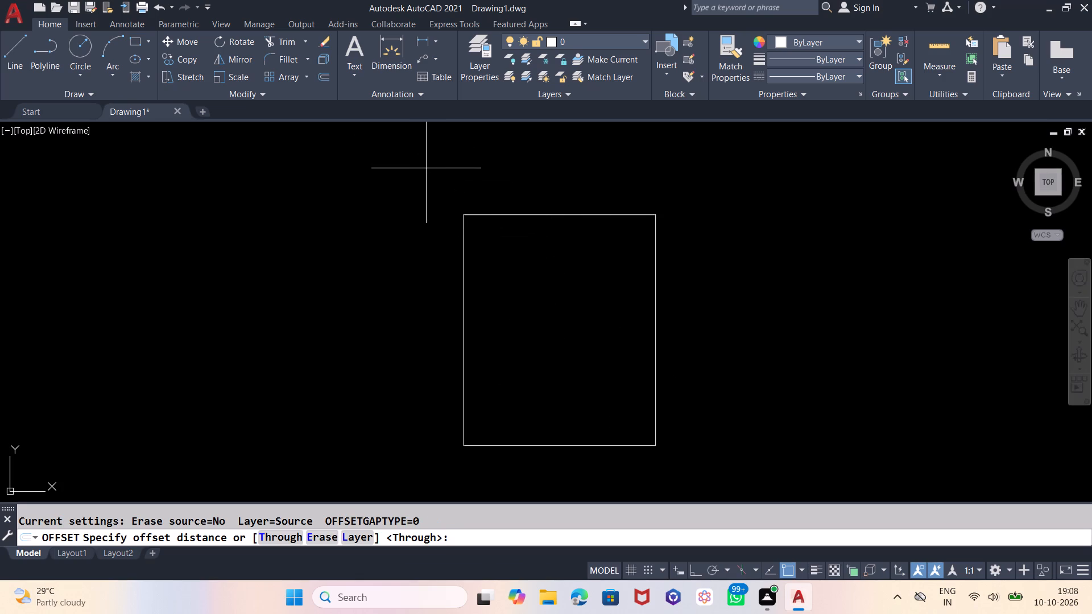
{"action": "key", "text": "9"}
{"action": "key", "text": "Return"}
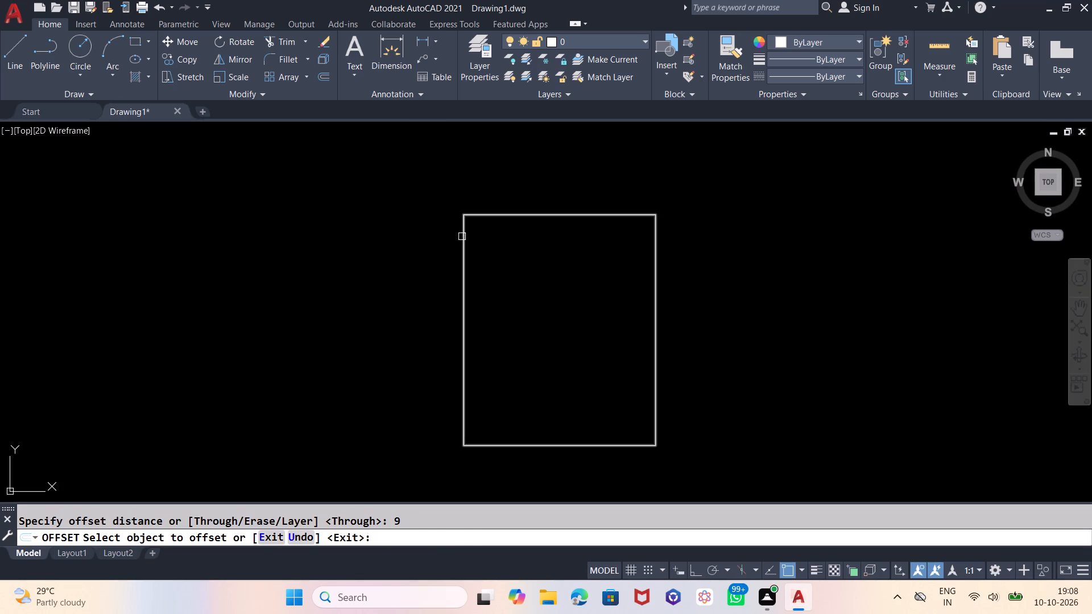
{"action": "left_click", "coordinate": [462, 237]}
{"action": "left_click", "coordinate": [563, 243]}
{"action": "key", "text": "Escape"}
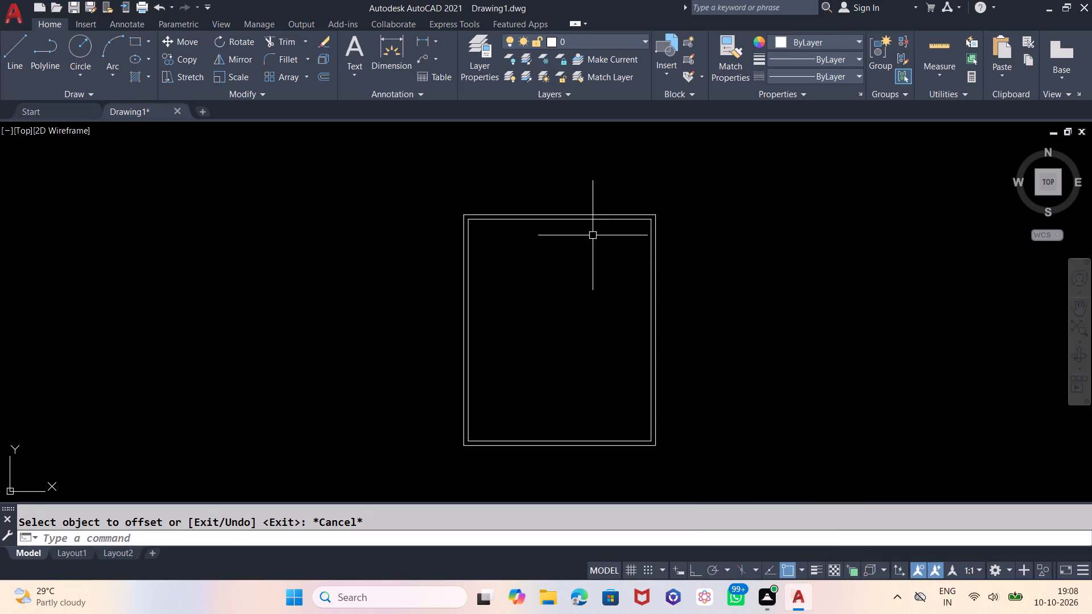
Explode the inner offset rectangle into separate lines.
{"action": "scroll", "coordinate": [592, 234], "scroll_direction": "up", "scroll_amount": 2}
{"action": "left_click", "coordinate": [592, 196]}
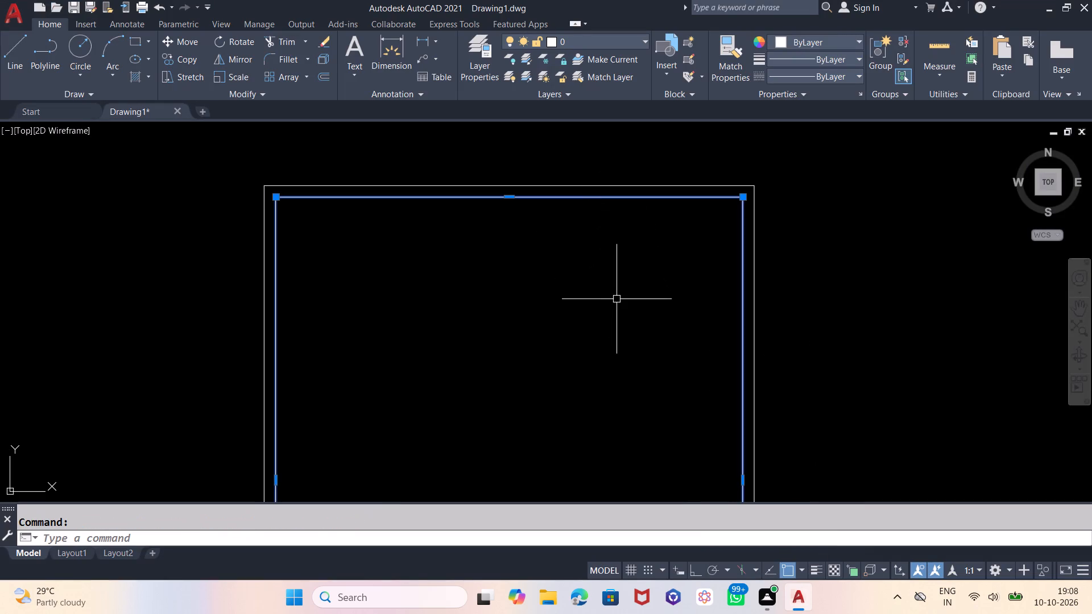
{"action": "key", "text": "x"}
{"action": "key", "text": "Return"}
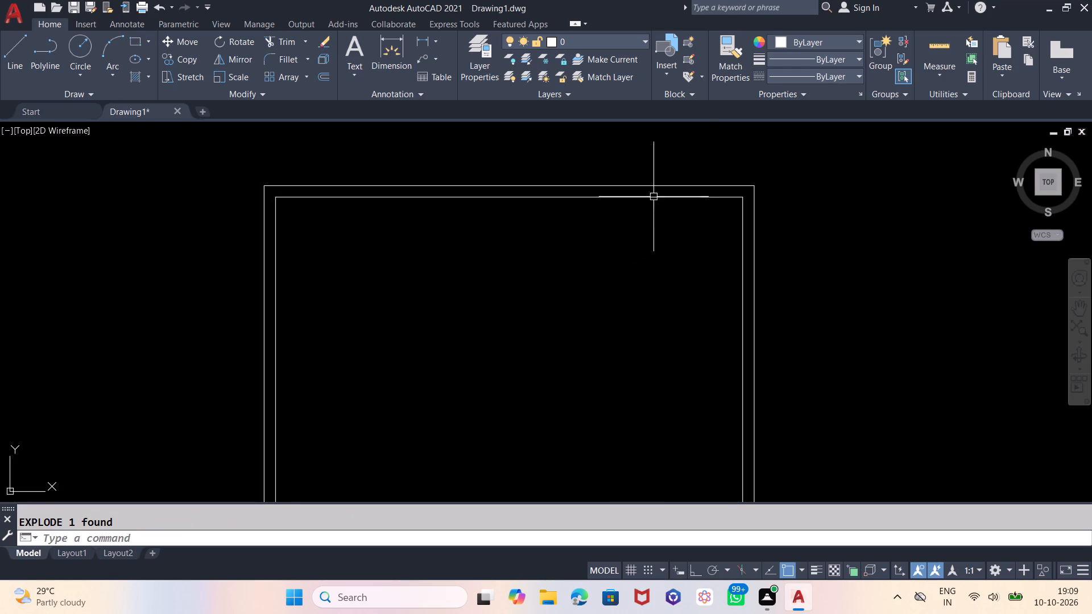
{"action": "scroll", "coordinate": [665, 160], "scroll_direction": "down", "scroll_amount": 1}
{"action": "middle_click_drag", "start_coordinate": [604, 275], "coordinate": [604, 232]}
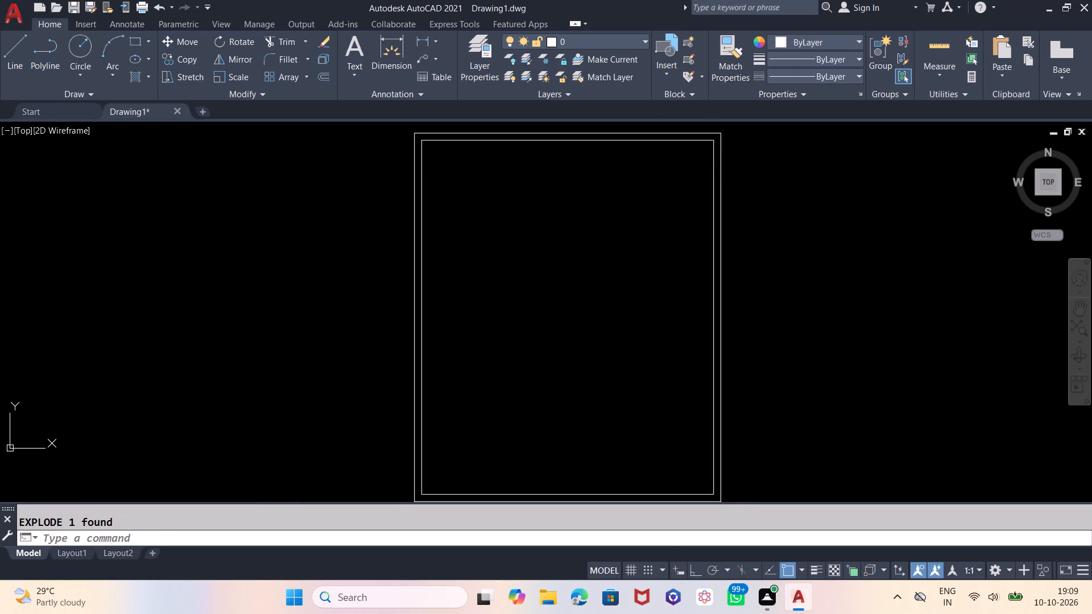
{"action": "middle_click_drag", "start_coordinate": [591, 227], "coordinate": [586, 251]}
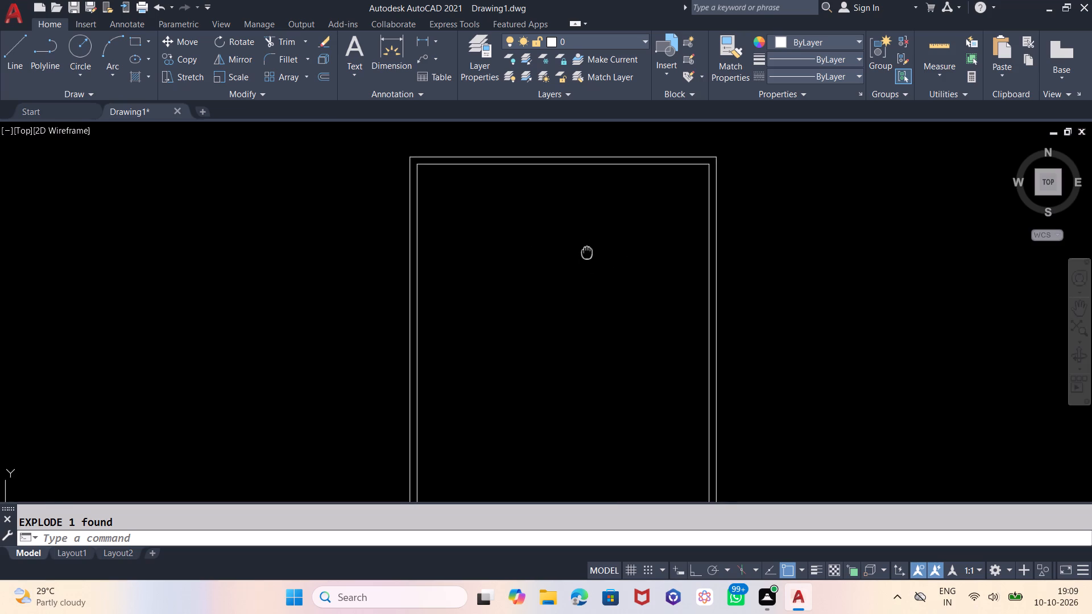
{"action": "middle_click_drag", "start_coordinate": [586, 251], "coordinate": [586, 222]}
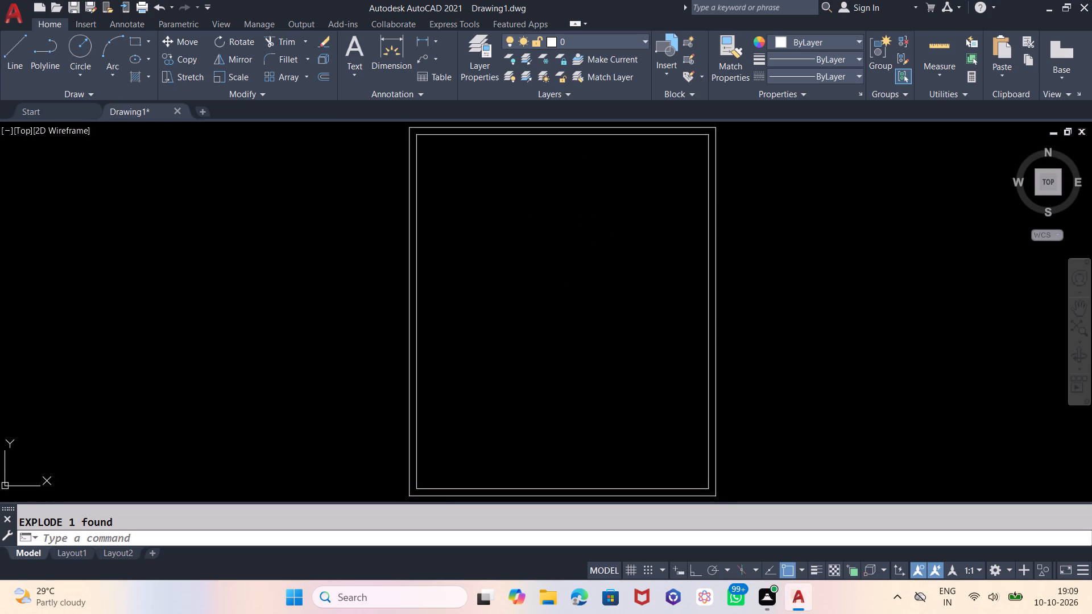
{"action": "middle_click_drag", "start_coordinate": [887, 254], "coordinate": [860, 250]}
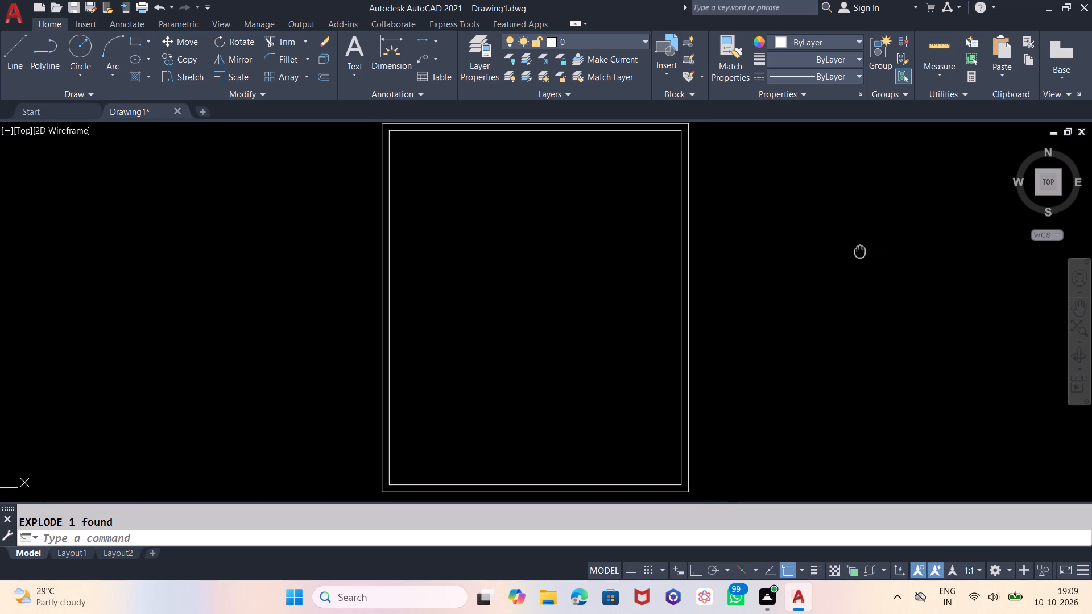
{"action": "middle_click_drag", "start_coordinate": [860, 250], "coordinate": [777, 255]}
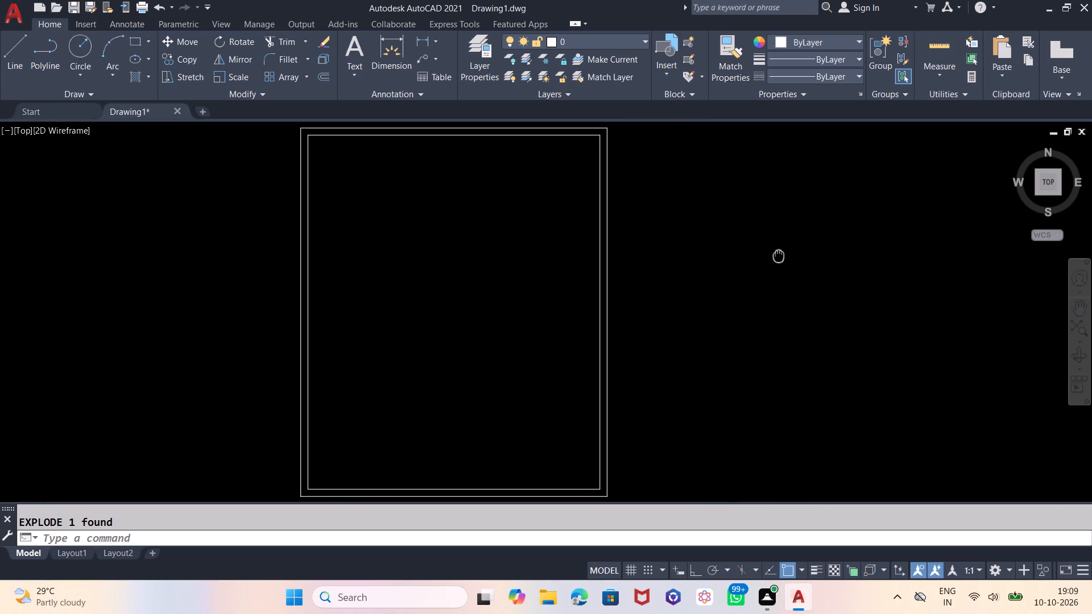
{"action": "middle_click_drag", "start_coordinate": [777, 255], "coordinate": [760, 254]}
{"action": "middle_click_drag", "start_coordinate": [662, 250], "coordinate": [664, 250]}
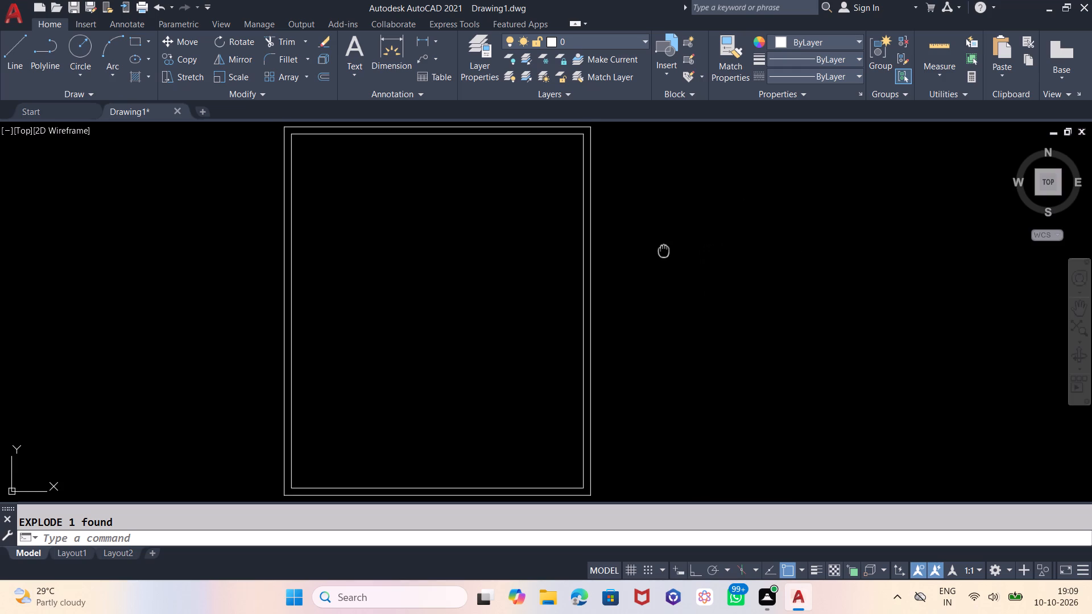
Offset the left inner wall line 14' into the plan to start a vertical partition.
{"action": "middle_click_drag", "start_coordinate": [664, 250], "coordinate": [789, 249]}
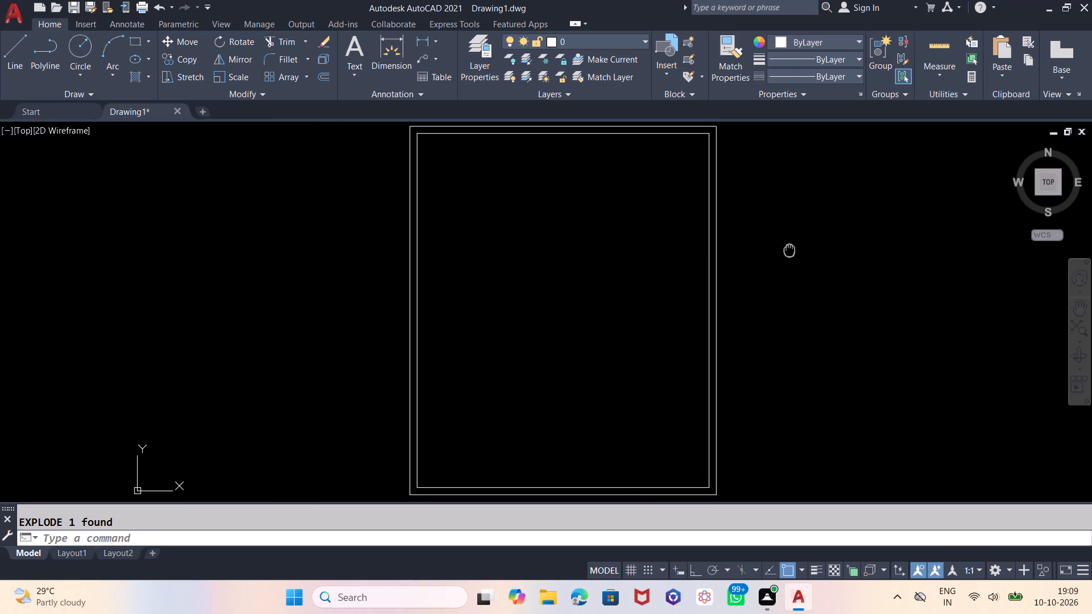
{"action": "middle_click_drag", "start_coordinate": [789, 249], "coordinate": [842, 250]}
{"action": "middle_click", "coordinate": [862, 328]}
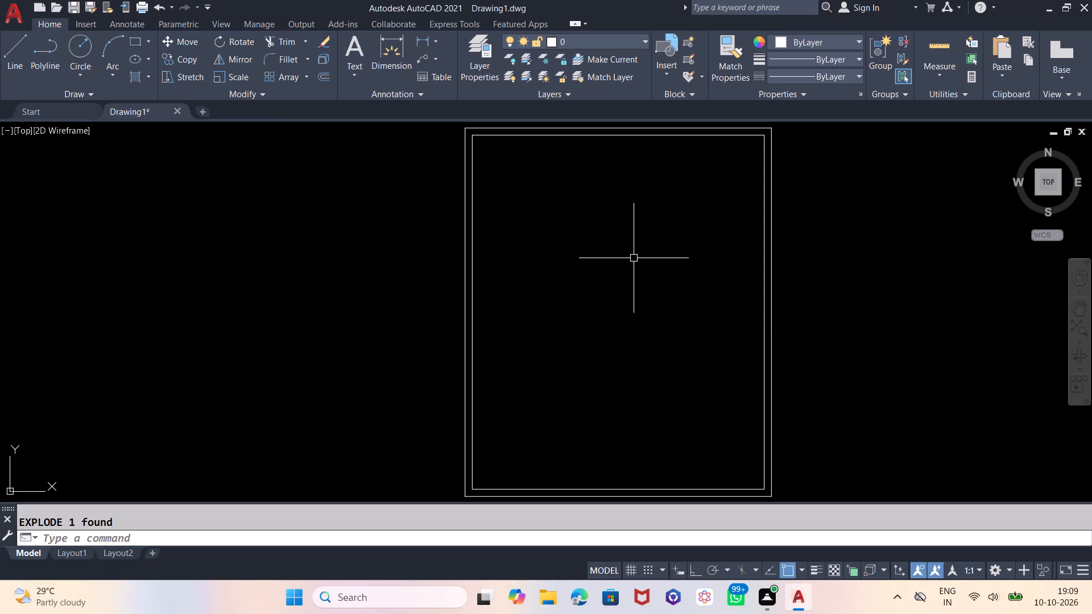
{"action": "key", "text": "o"}
{"action": "key", "text": "Return"}
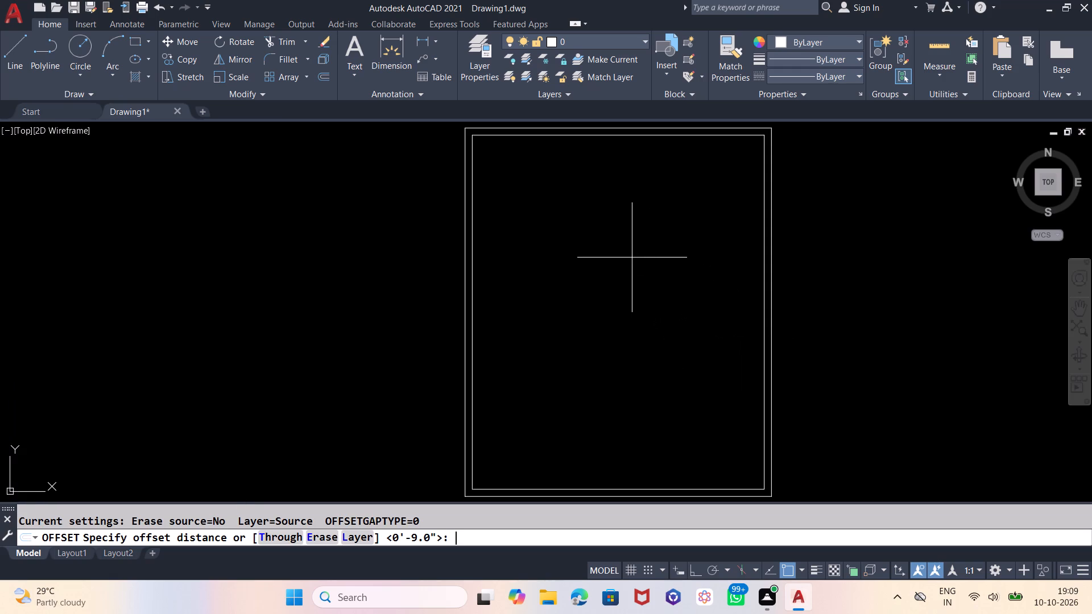
{"action": "type", "text": "14"}
{"action": "key", "text": "apostrophe"}
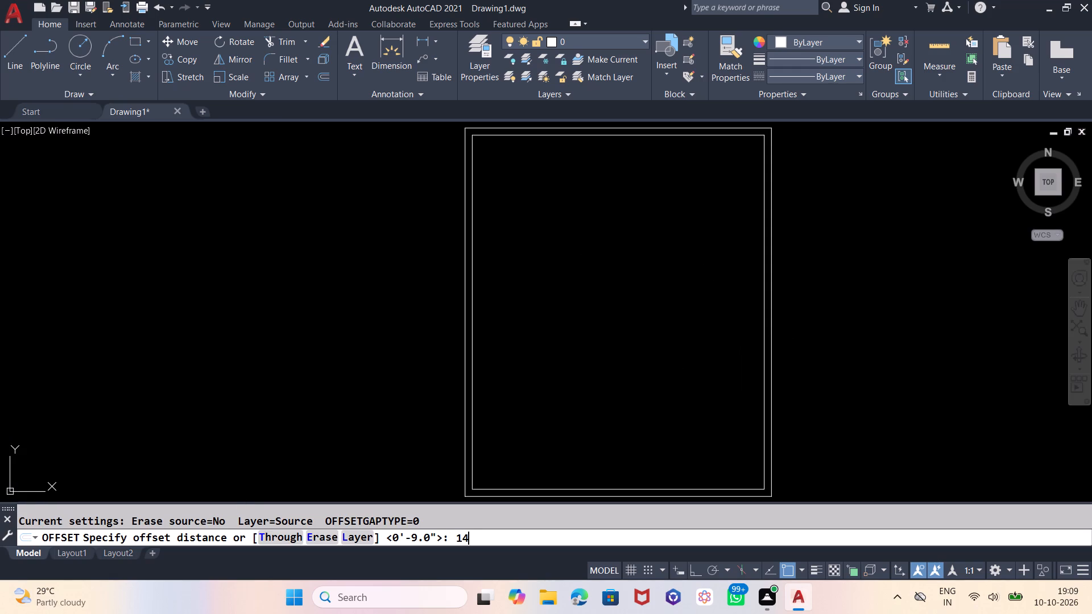
{"action": "key", "text": "Return"}
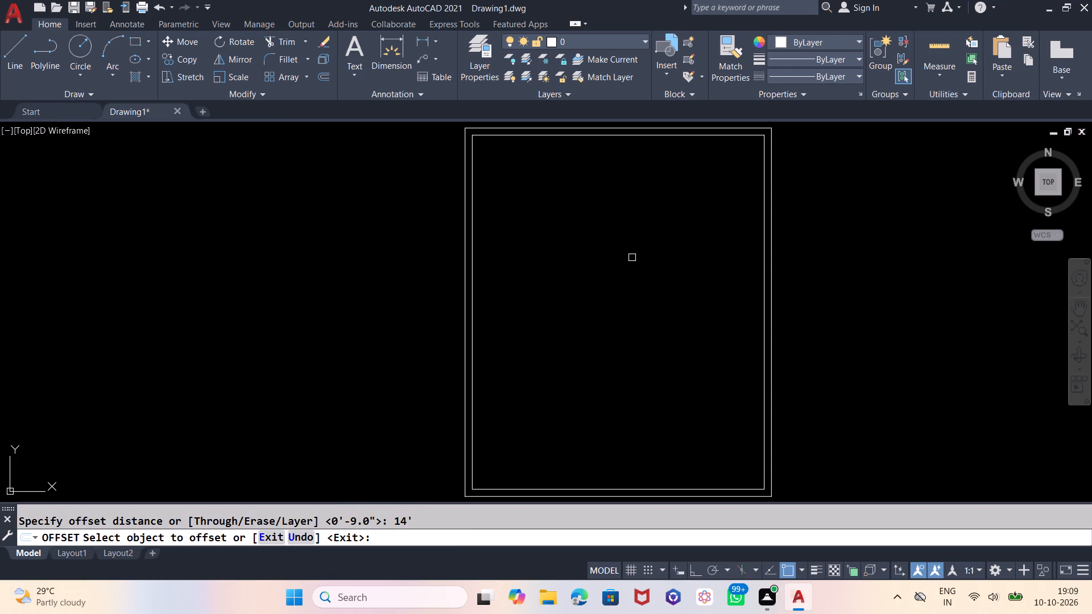
{"action": "left_click", "coordinate": [472, 148]}
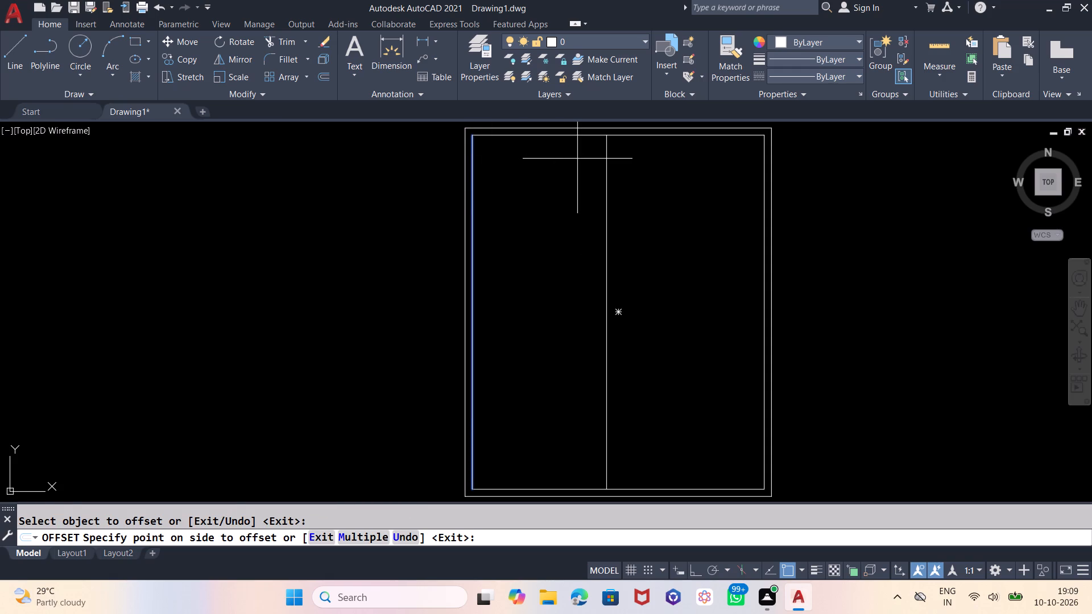
{"action": "left_click", "coordinate": [577, 159]}
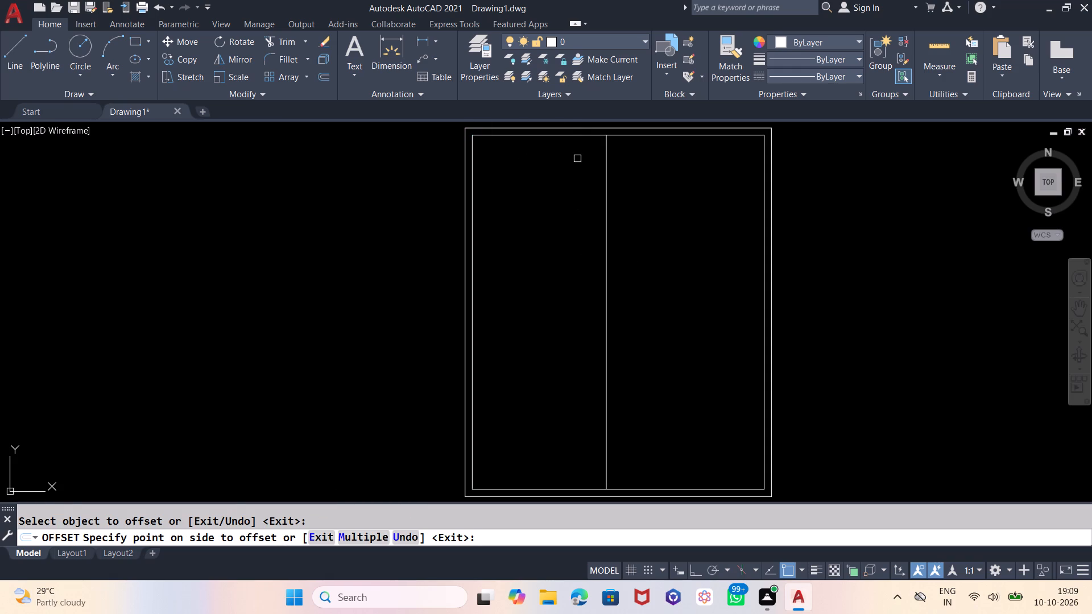
{"action": "key", "text": "Escape"}
Offset the top inner wall line 12' downward to start a horizontal partition.
{"action": "key", "text": "o"}
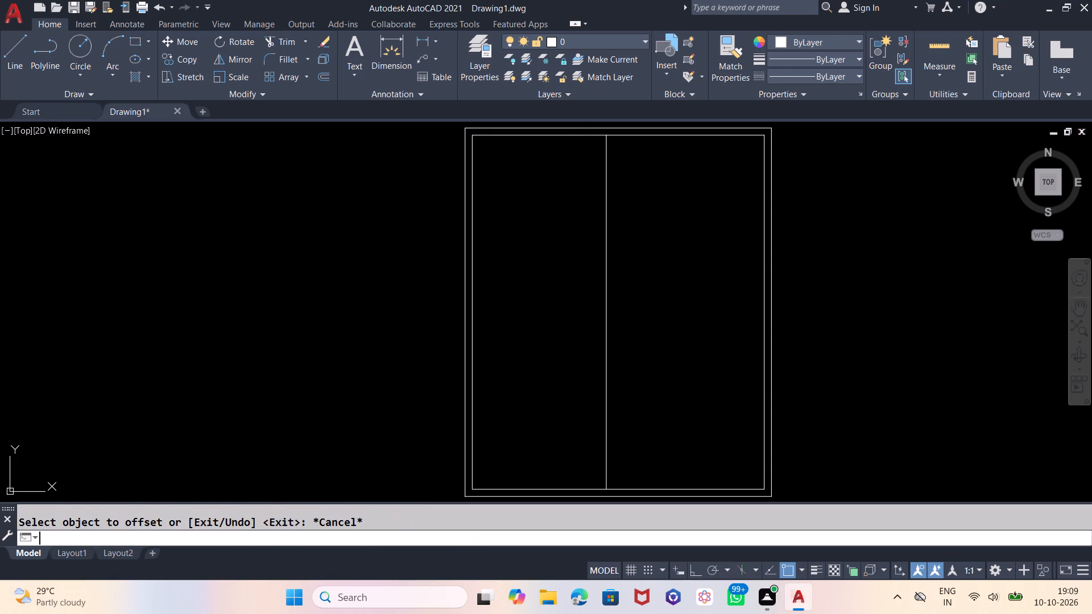
{"action": "key", "text": "Return"}
{"action": "type", "text": "12'"}
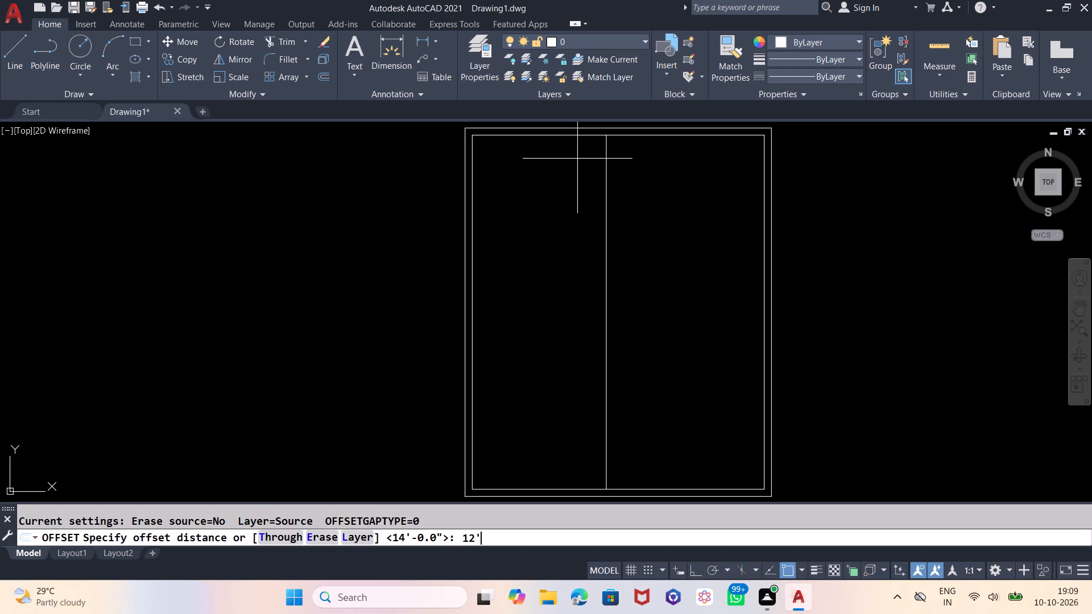
{"action": "key", "text": "Return"}
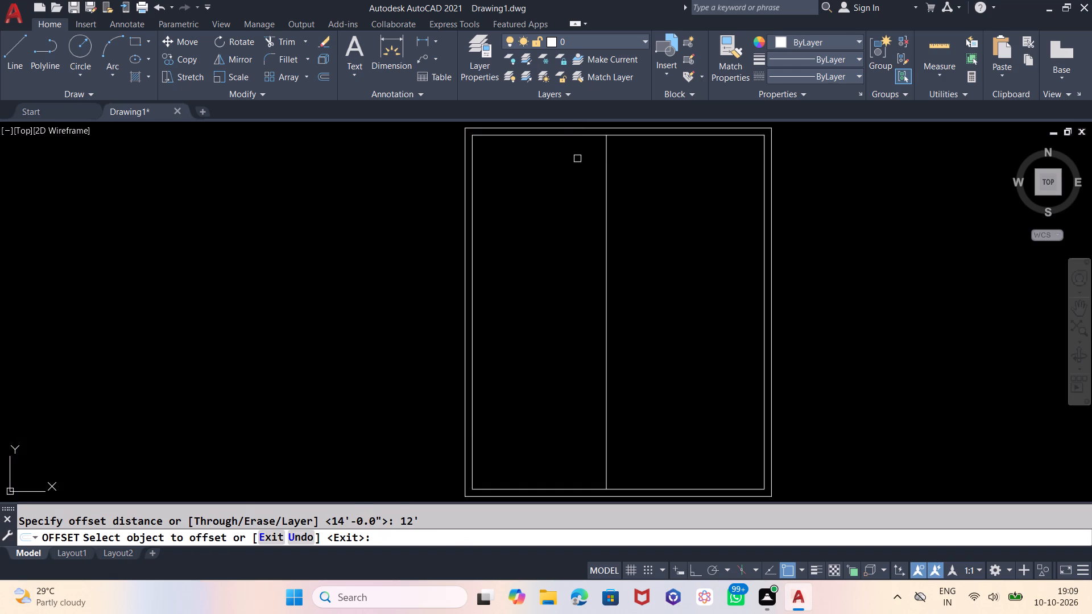
{"action": "left_click", "coordinate": [579, 138]}
{"action": "left_click", "coordinate": [551, 312]}
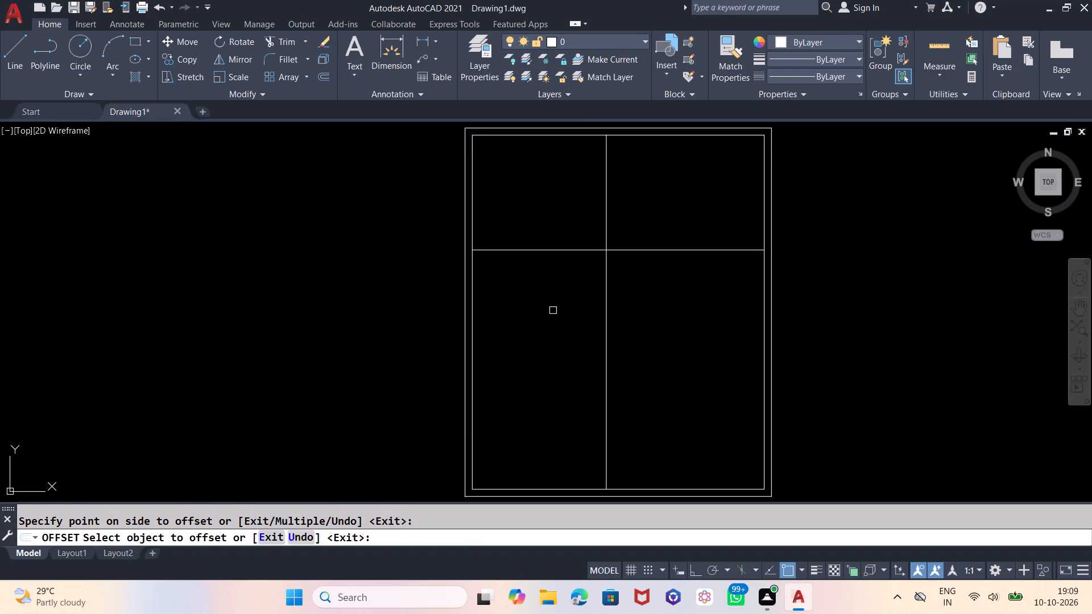
{"action": "key", "text": "Escape"}
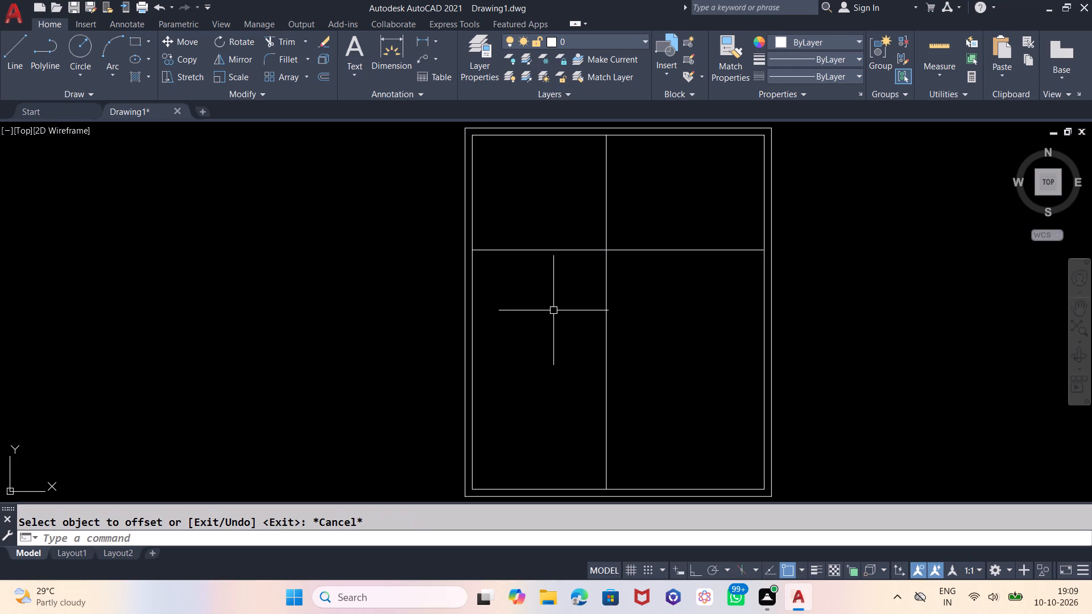
Offset the vertical partition line 6" to the right and the horizontal one 6" downward to give both partitions thickness.
{"action": "key", "text": "o"}
{"action": "key", "text": "Return"}
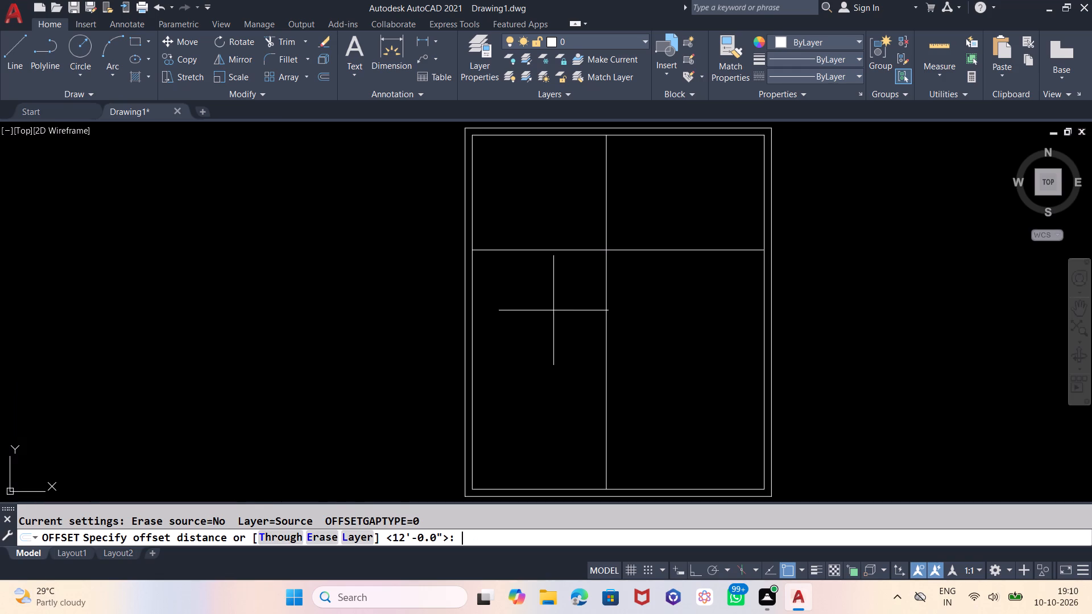
{"action": "key", "text": "6"}
{"action": "key", "text": "Return"}
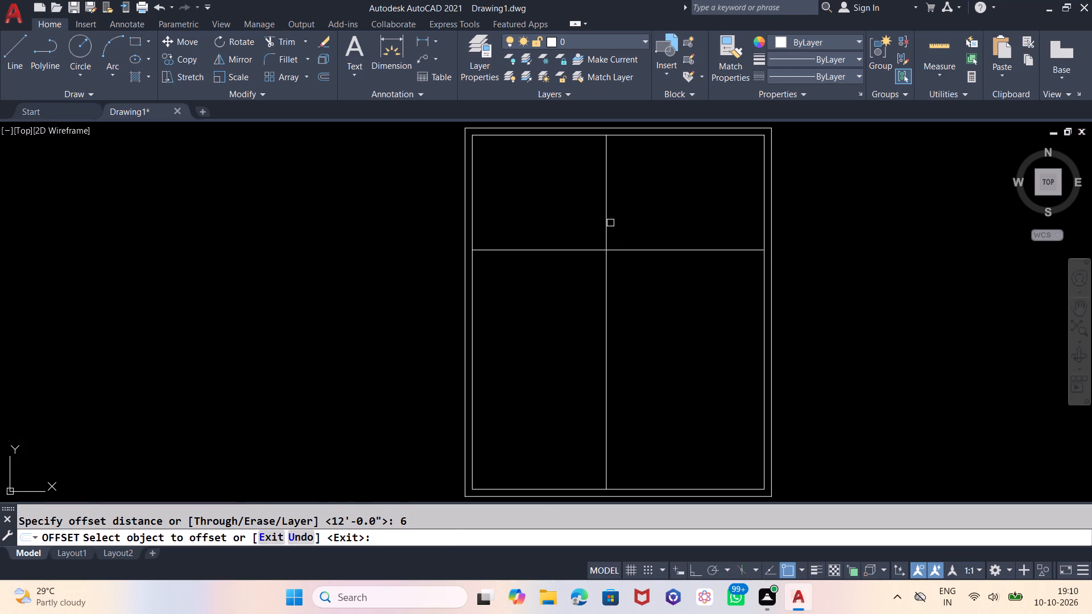
{"action": "left_click", "coordinate": [609, 223]}
{"action": "left_click", "coordinate": [647, 217]}
{"action": "left_click", "coordinate": [647, 250]}
{"action": "left_click", "coordinate": [659, 312]}
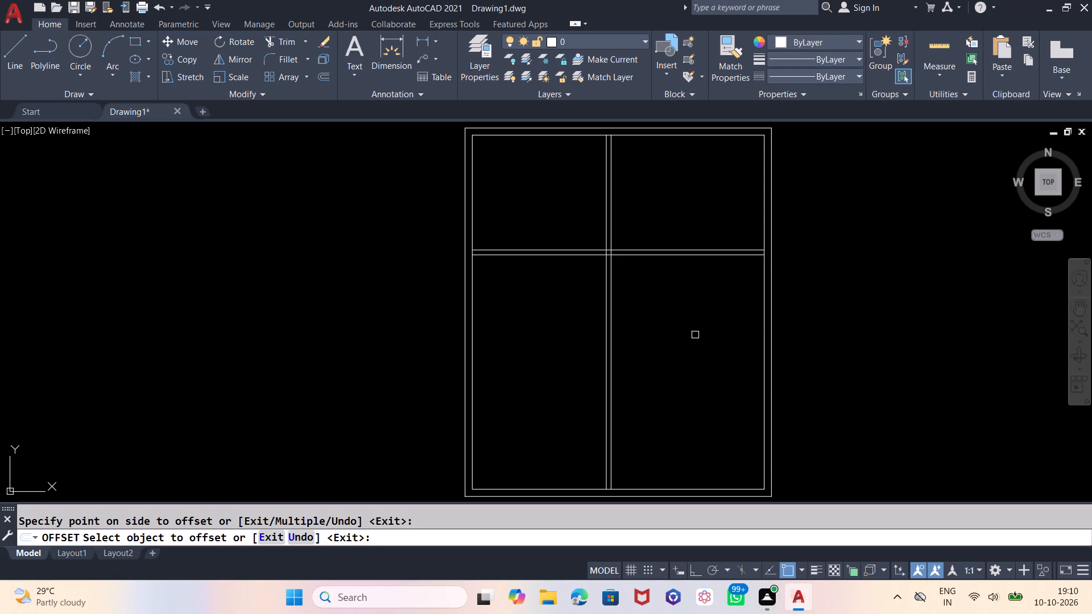
{"action": "key", "text": "Escape"}
Offset the right face of the vertical partition 12' to the right for a second vertical partition.
{"action": "key", "text": "o"}
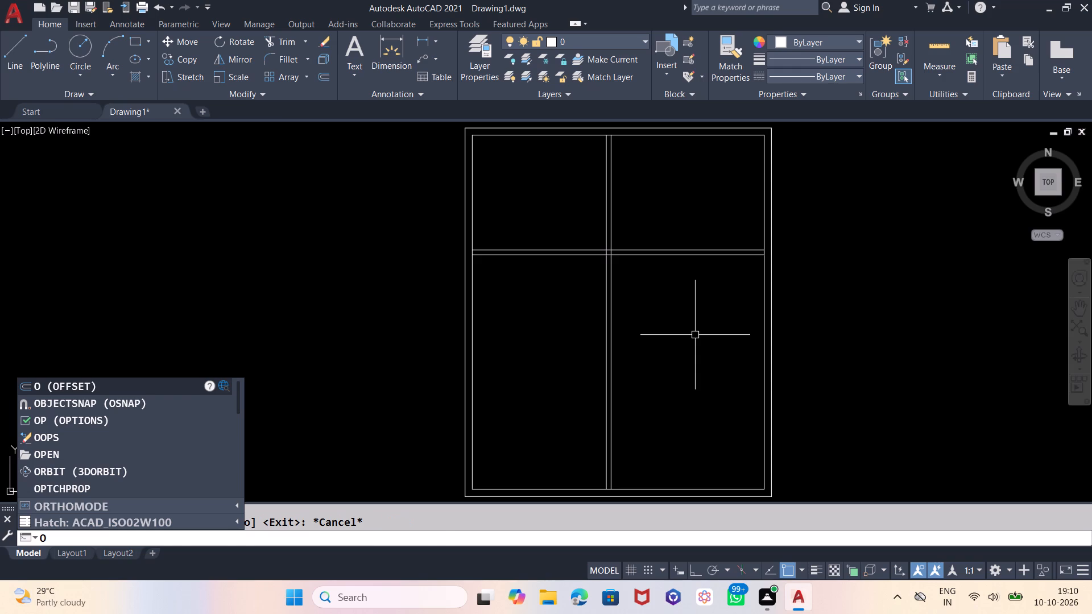
{"action": "key", "text": "Return"}
{"action": "type", "text": "12'"}
{"action": "key", "text": "Return"}
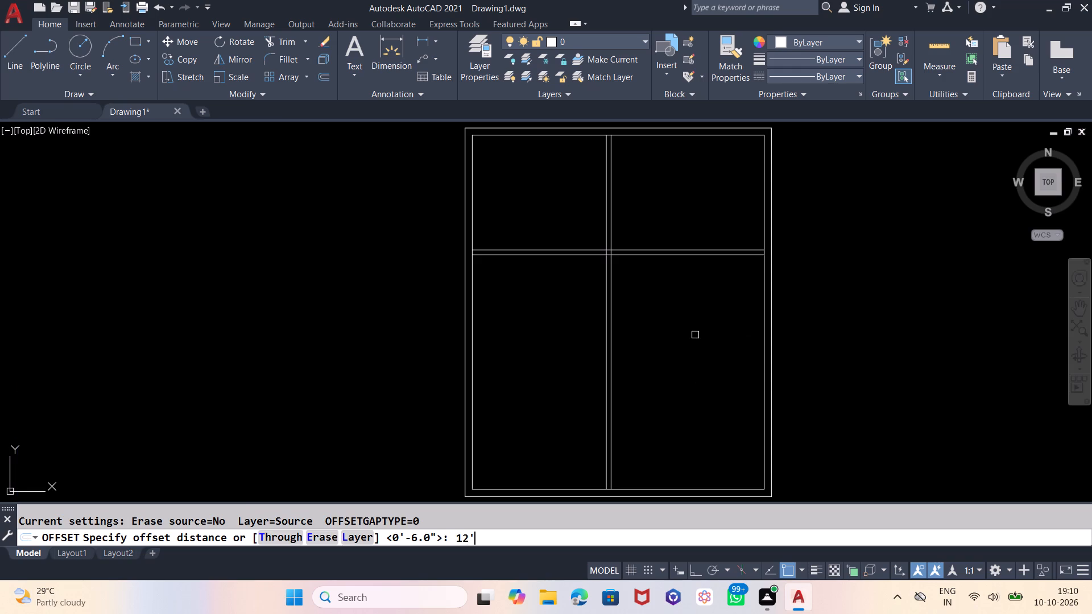
{"action": "left_click", "coordinate": [613, 180]}
{"action": "left_click", "coordinate": [624, 180]}
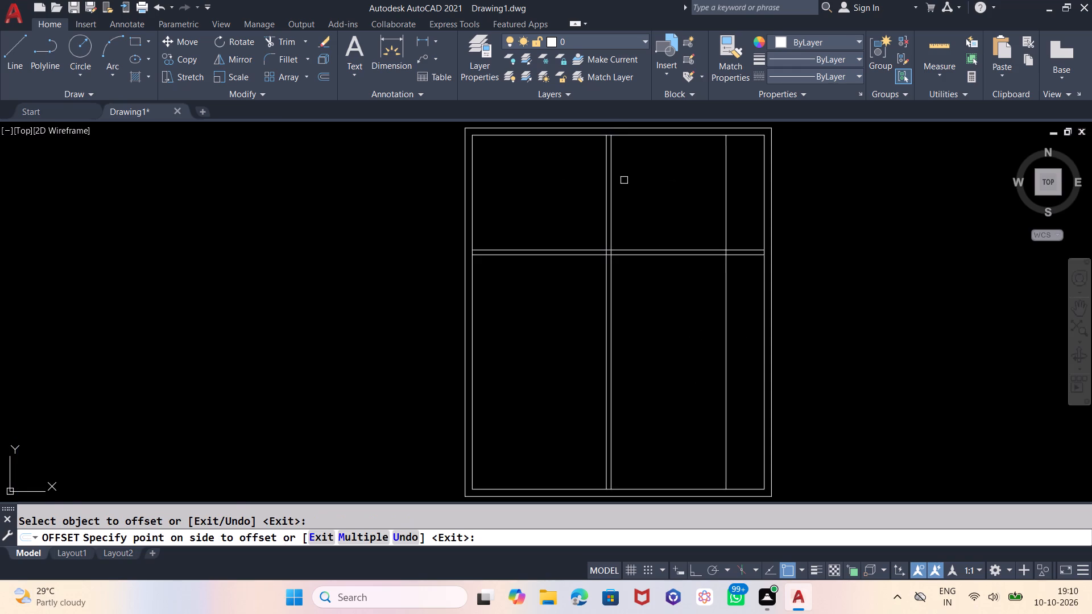
{"action": "key", "text": "Escape"}
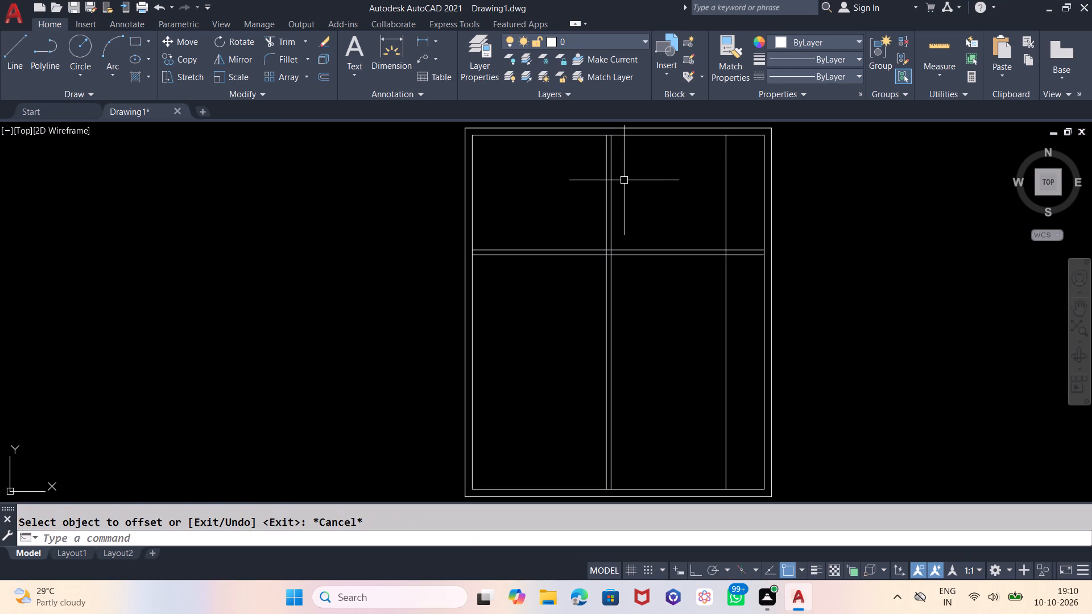
Offset the new vertical partition line 4" to the right to form its other face.
{"action": "key", "text": "o"}
{"action": "key", "text": "Return"}
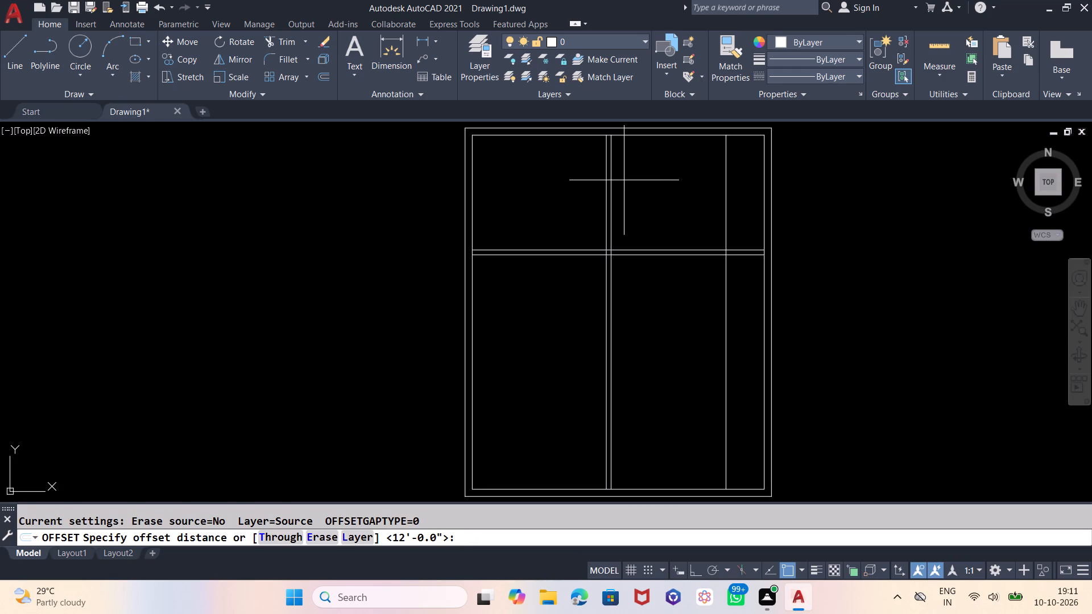
{"action": "key", "text": "4"}
{"action": "key", "text": "Return"}
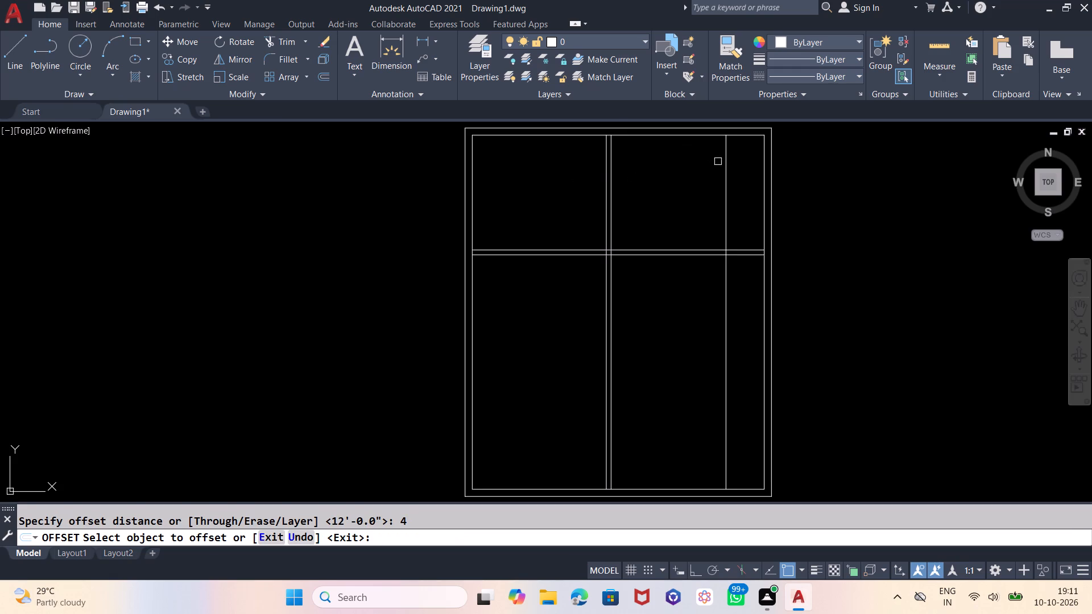
{"action": "left_click", "coordinate": [727, 170]}
{"action": "left_click", "coordinate": [738, 172]}
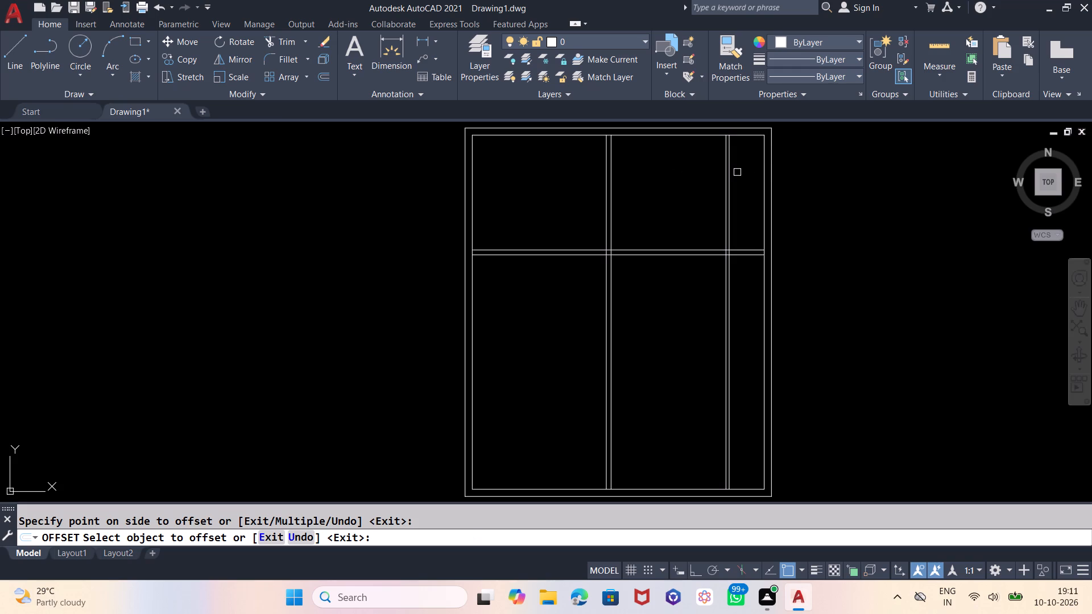
{"action": "key", "text": "Escape"}
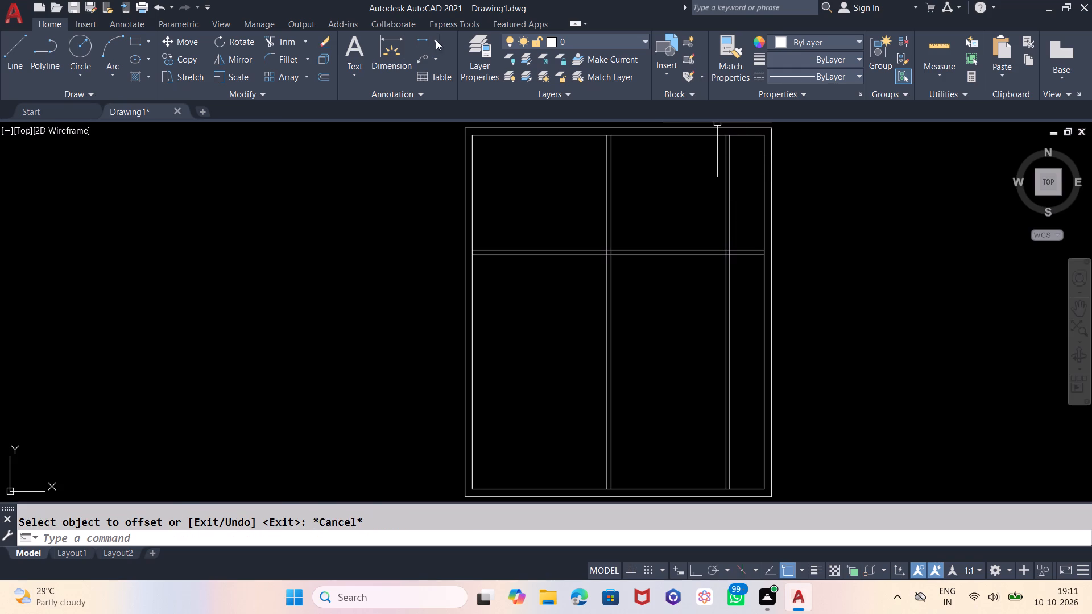
Dimension the narrow space between the 4" partition and the right inner wall along the top inner wall line.
{"action": "left_click", "coordinate": [401, 42]}
{"action": "scroll", "coordinate": [716, 140], "scroll_direction": "up", "scroll_amount": 1}
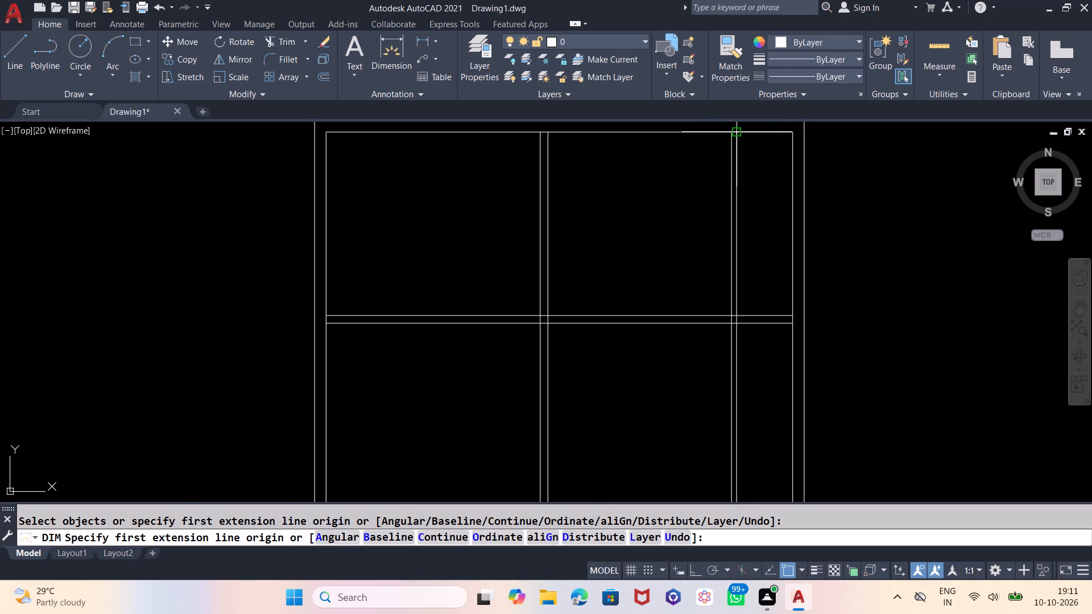
{"action": "left_click", "coordinate": [737, 132]}
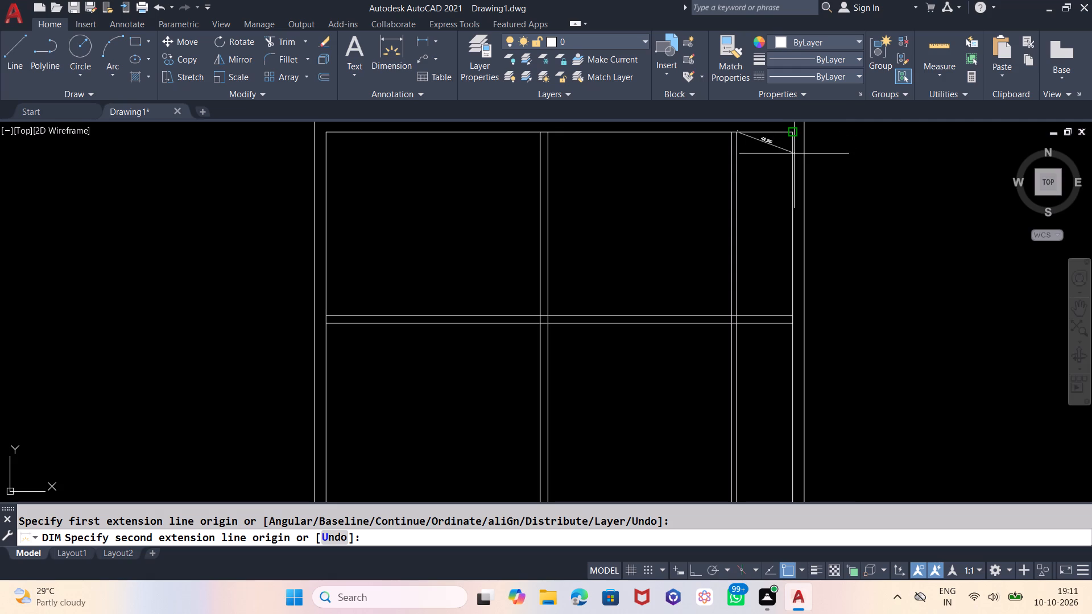
{"action": "left_click", "coordinate": [791, 133]}
{"action": "left_click", "coordinate": [791, 157]}
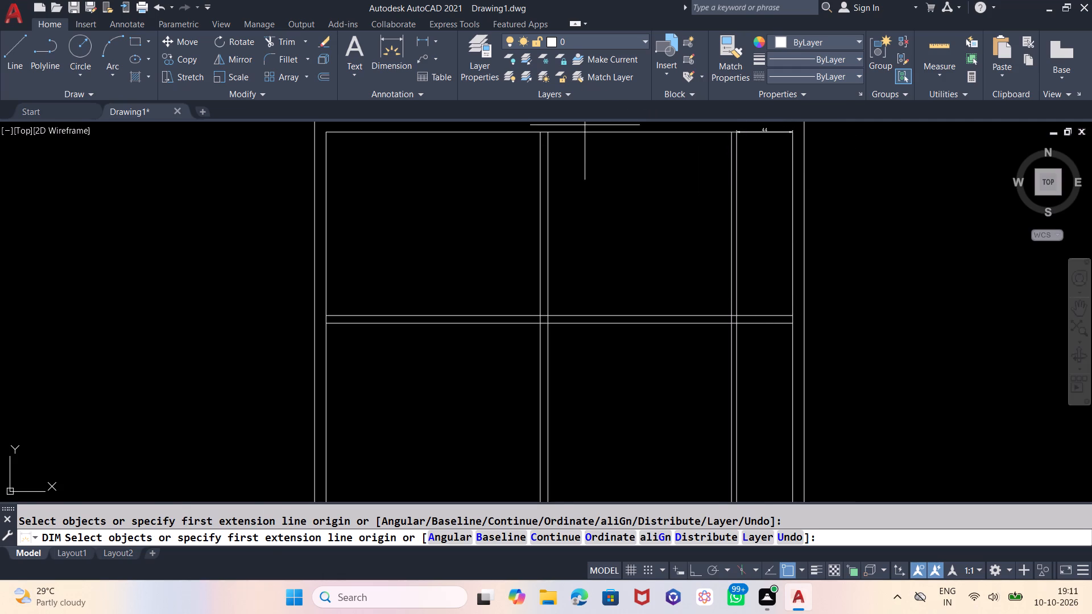
{"action": "key", "text": "Escape"}
Modify the ISO-25 dimension style's primary units to Engineering format with 0'-0.0" precision.
{"action": "key", "text": "d"}
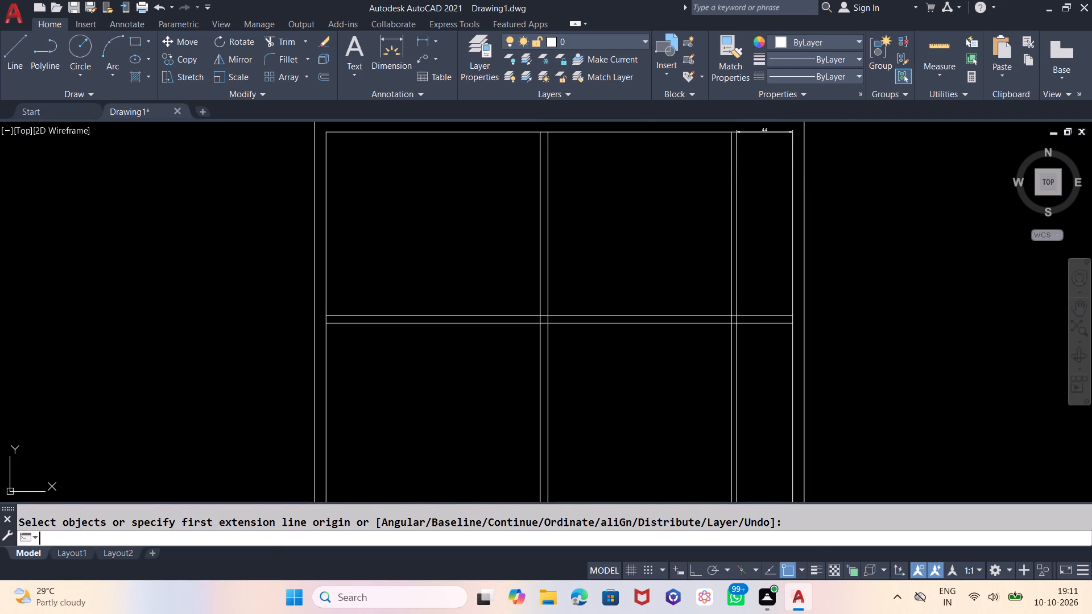
{"action": "key", "text": "Return"}
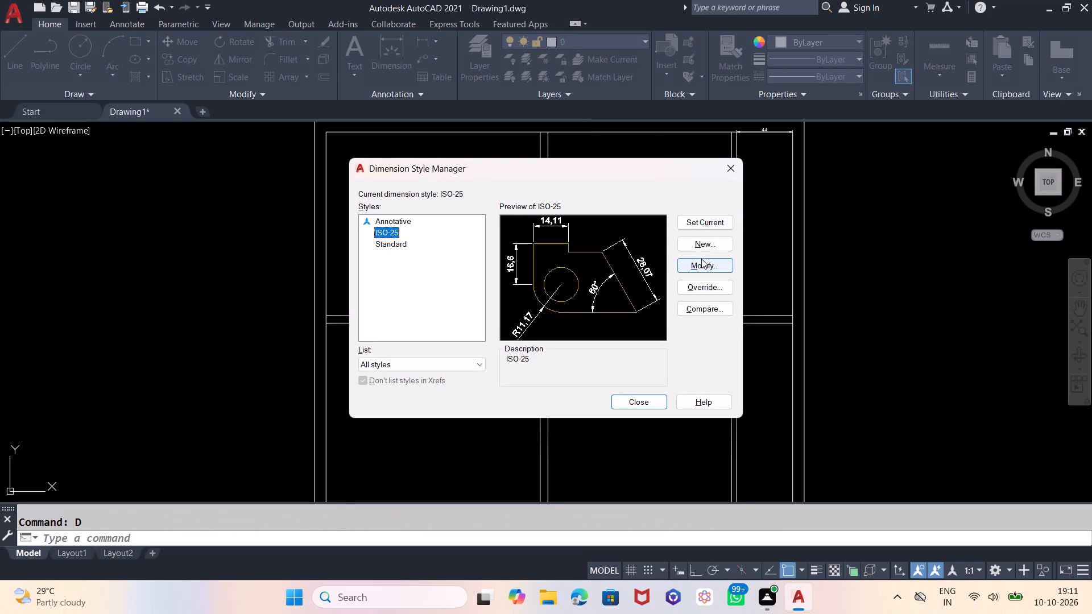
{"action": "left_click", "coordinate": [701, 259]}
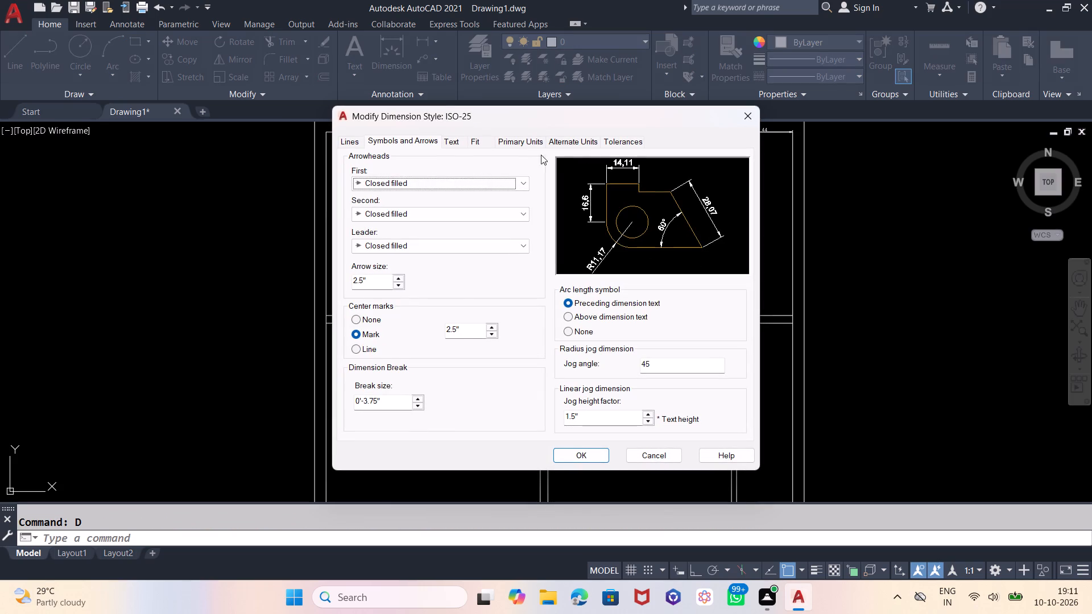
{"action": "left_click", "coordinate": [520, 143]}
{"action": "left_click", "coordinate": [524, 171]}
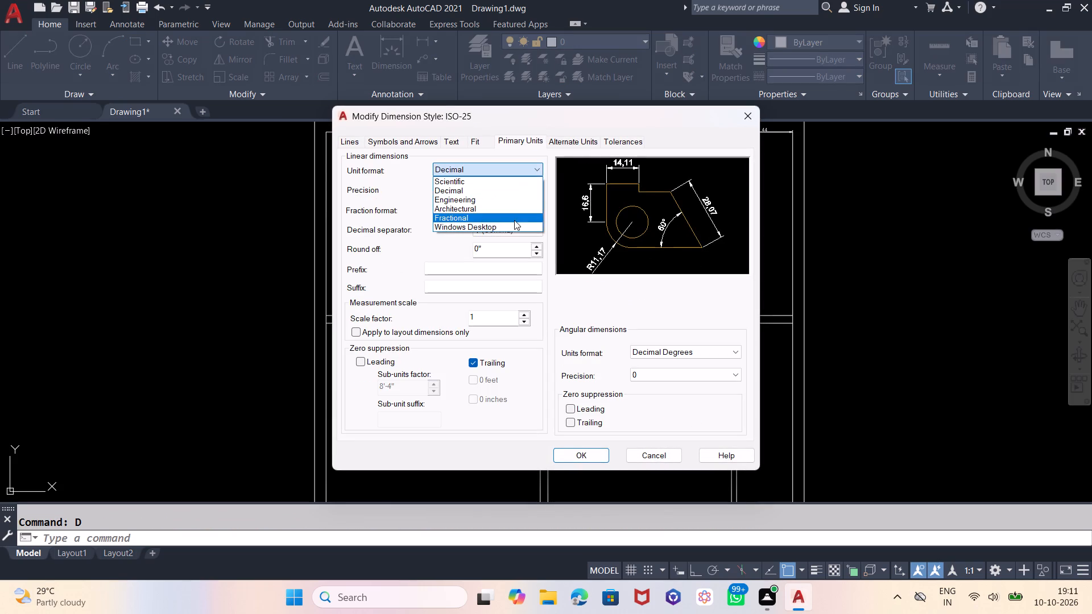
{"action": "left_click_drag", "start_coordinate": [508, 201], "coordinate": [496, 221]}
{"action": "left_click_drag", "start_coordinate": [496, 221], "coordinate": [503, 197]}
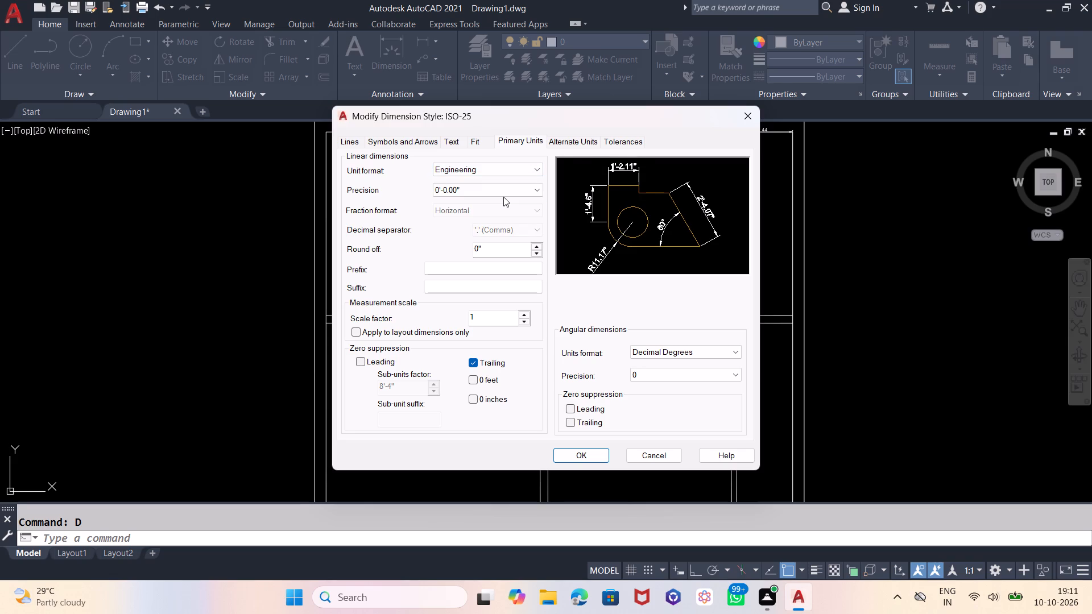
{"action": "left_click", "coordinate": [503, 197]}
{"action": "left_click_drag", "start_coordinate": [505, 192], "coordinate": [506, 213]}
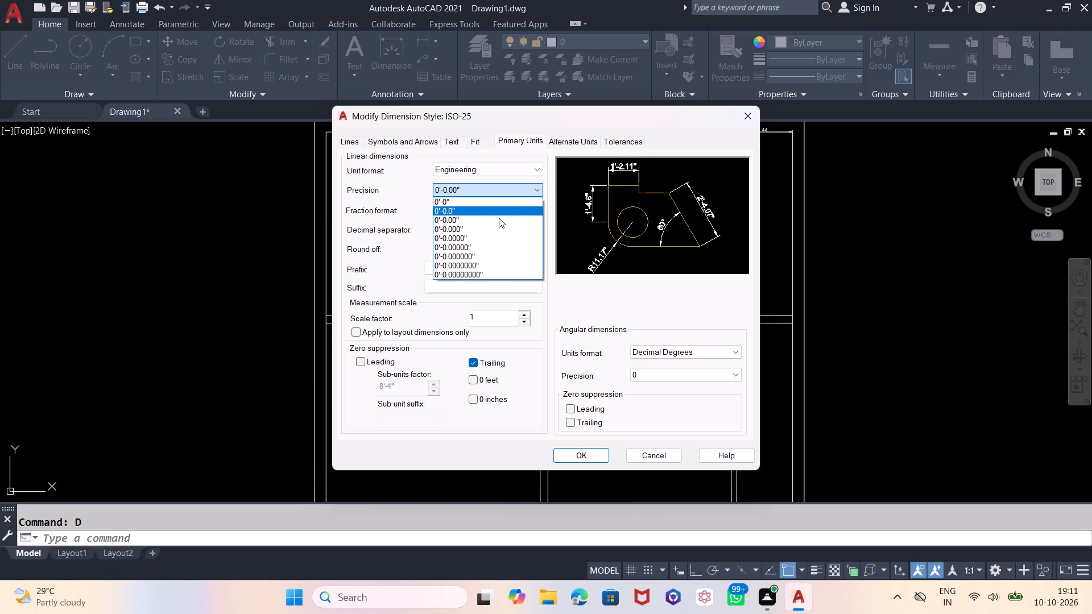
{"action": "left_click", "coordinate": [503, 210]}
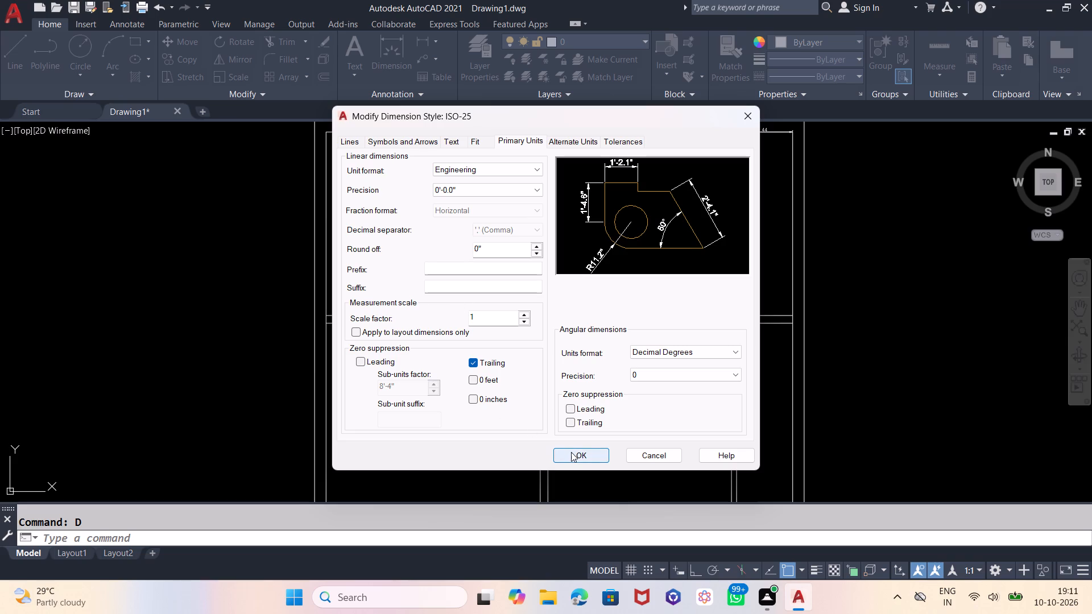
Set the ISO-25 dimension style's text height to 8".
{"action": "left_click", "coordinate": [454, 139]}
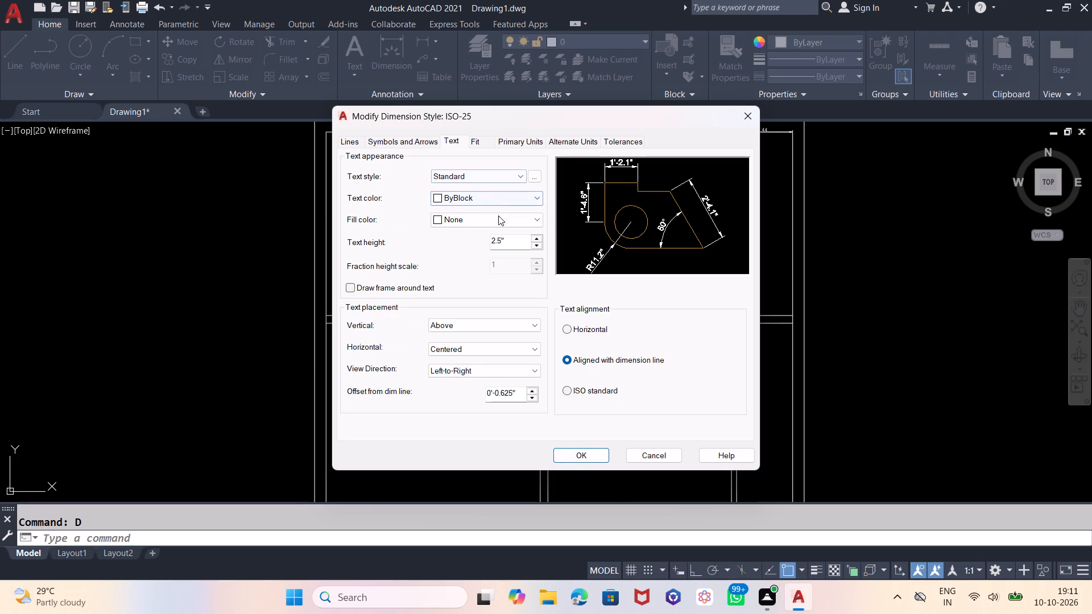
{"action": "left_click", "coordinate": [508, 245]}
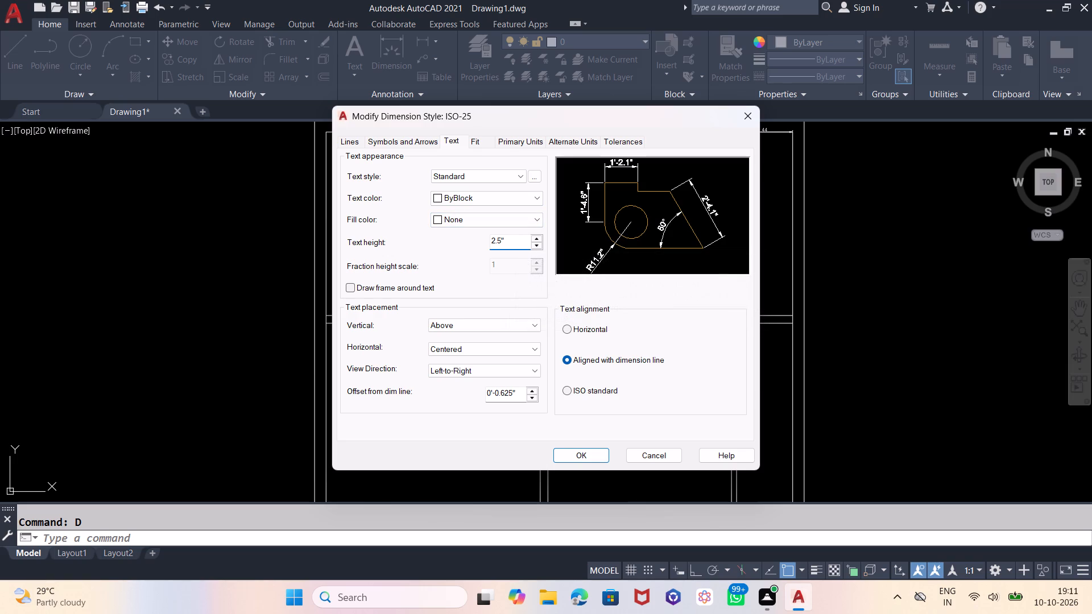
{"action": "key", "text": "BackSpace"}
{"action": "key", "text": "BackSpace"}
{"action": "key", "text": "BackSpace"}
{"action": "key", "text": "BackSpace"}
{"action": "key", "text": "8"}
{"action": "key", "text": "Return"}
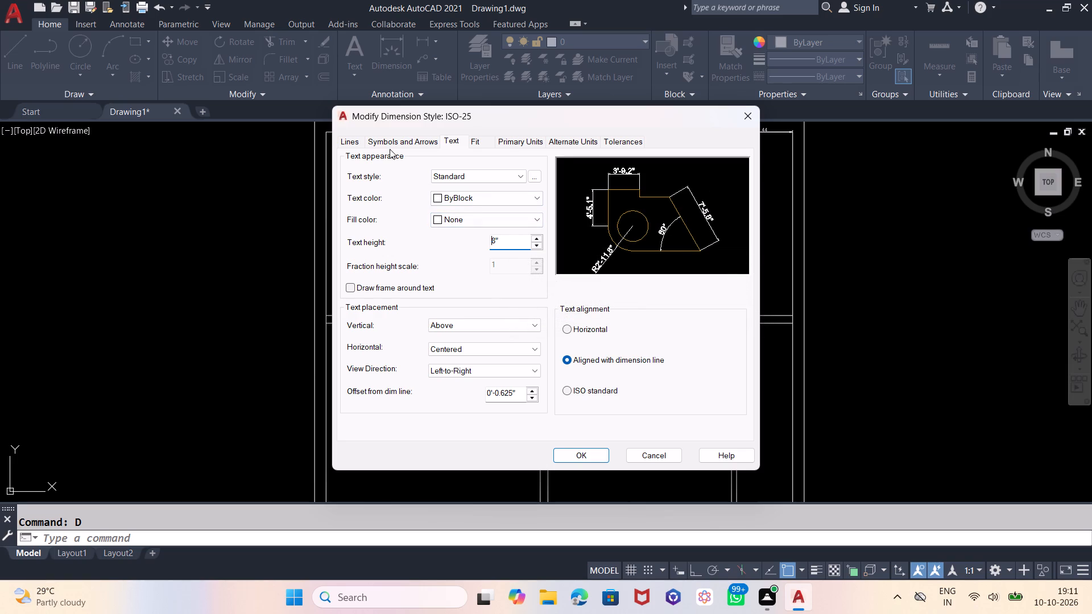
Set the ISO-25 style's arrow size to 8" and make the style current.
{"action": "left_click", "coordinate": [407, 144]}
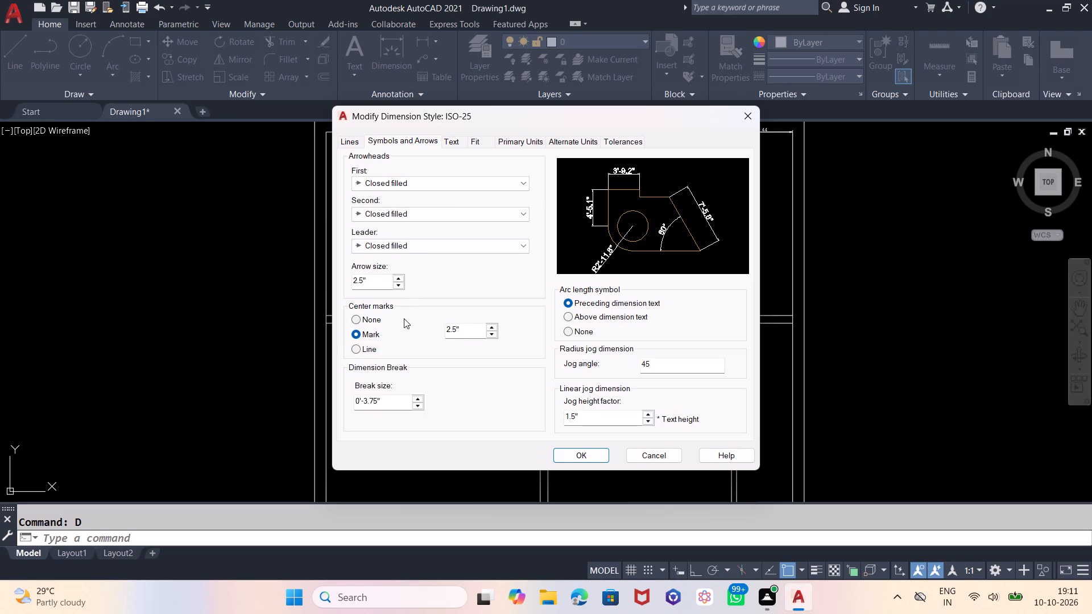
{"action": "double_click", "coordinate": [379, 286]}
{"action": "key", "text": "8"}
{"action": "key", "text": "Return"}
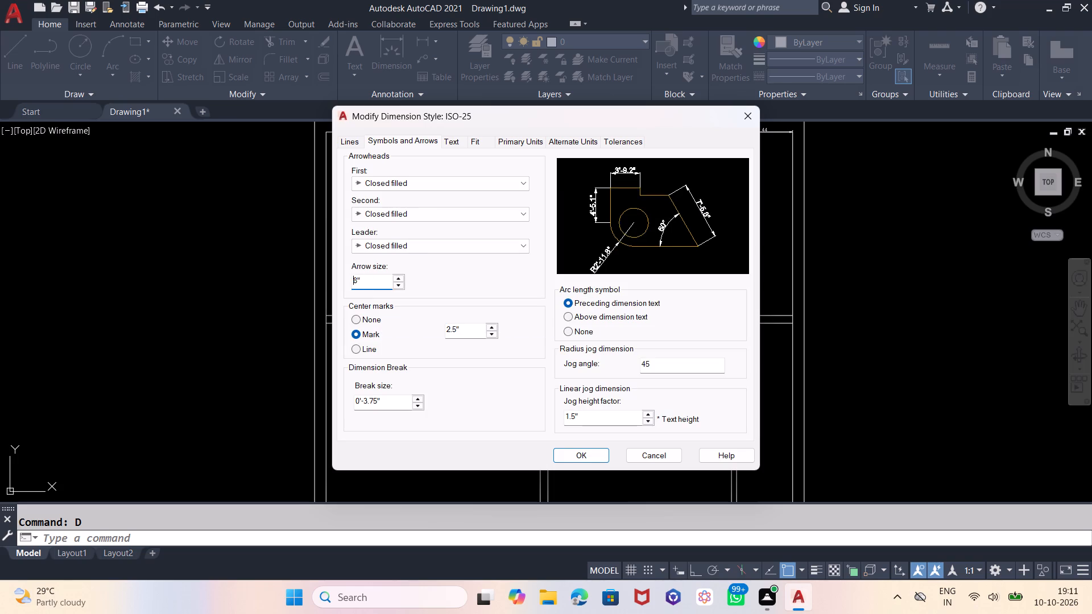
{"action": "left_click", "coordinate": [591, 454]}
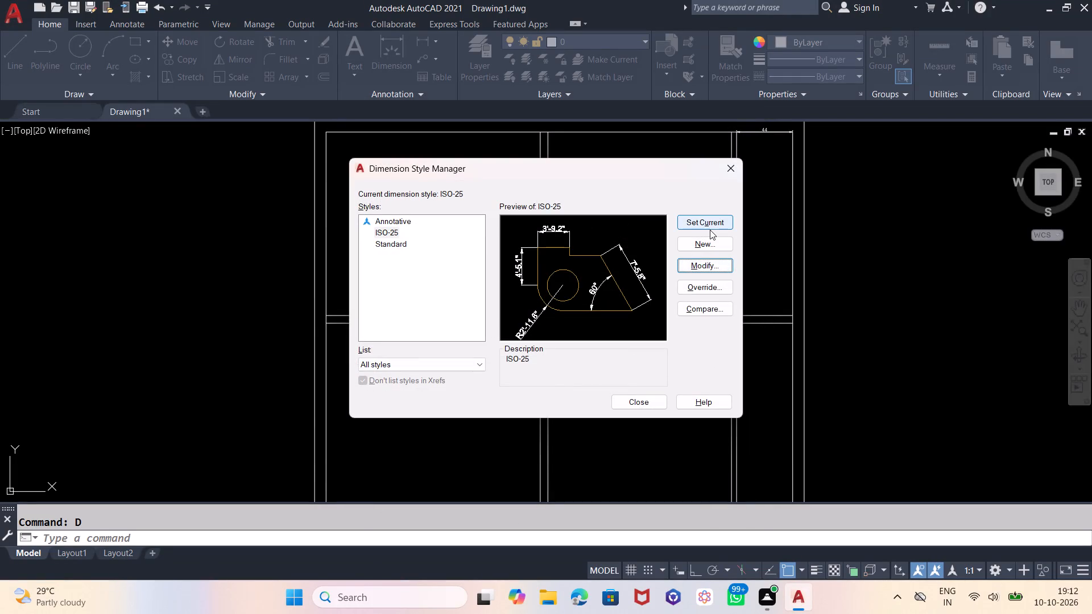
{"action": "left_click", "coordinate": [710, 230]}
{"action": "left_click", "coordinate": [662, 397]}
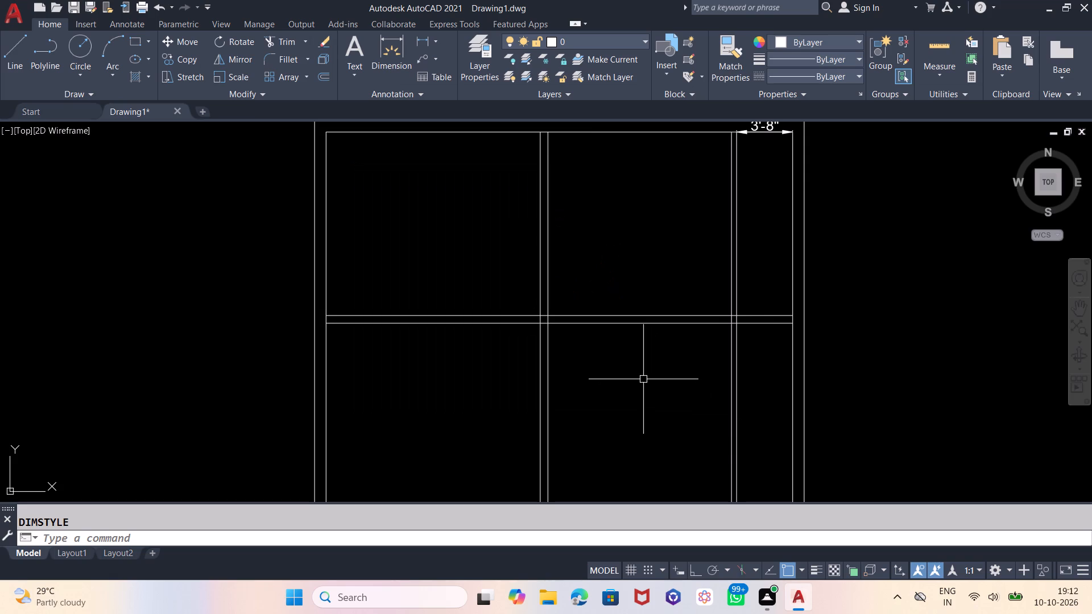
Offset the left inner wall line 8' to the right for a new vertical partition.
{"action": "middle_click_drag", "start_coordinate": [611, 356], "coordinate": [610, 380]}
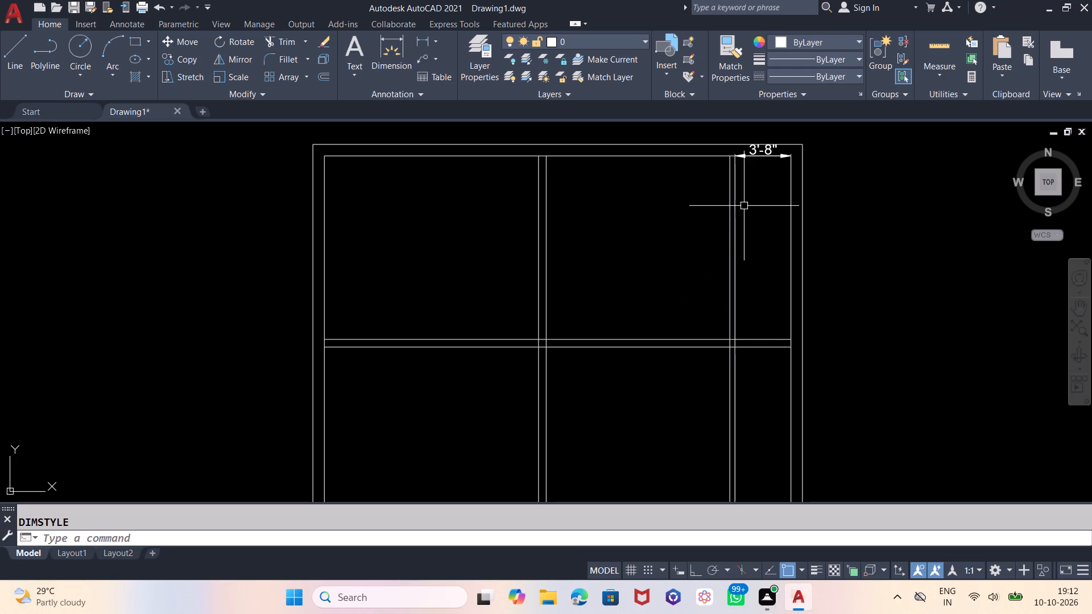
{"action": "middle_click_drag", "start_coordinate": [754, 235], "coordinate": [717, 220]}
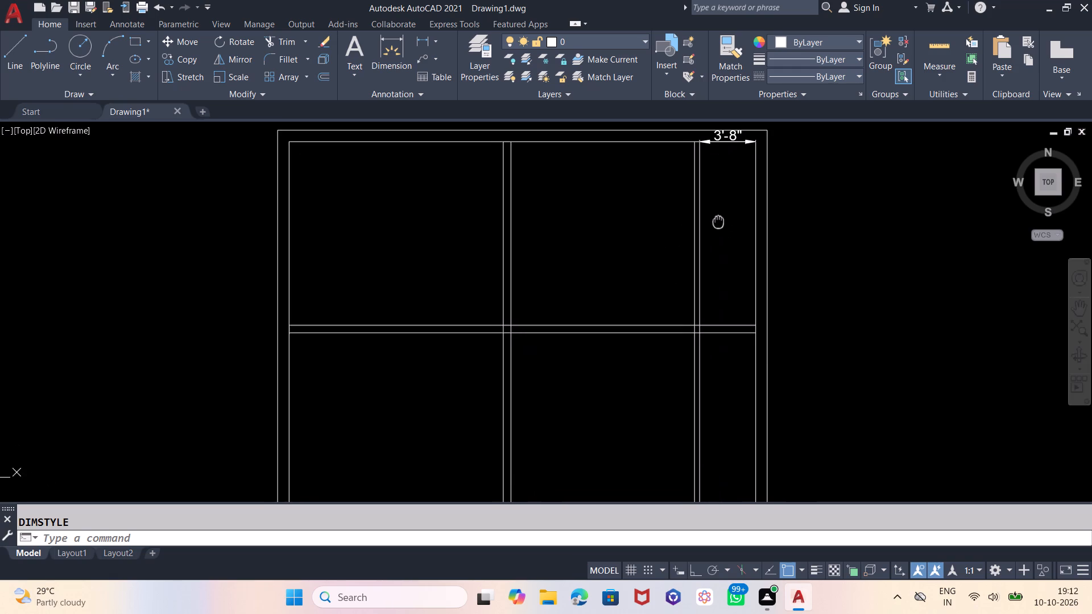
{"action": "middle_click_drag", "start_coordinate": [717, 220], "coordinate": [709, 224]}
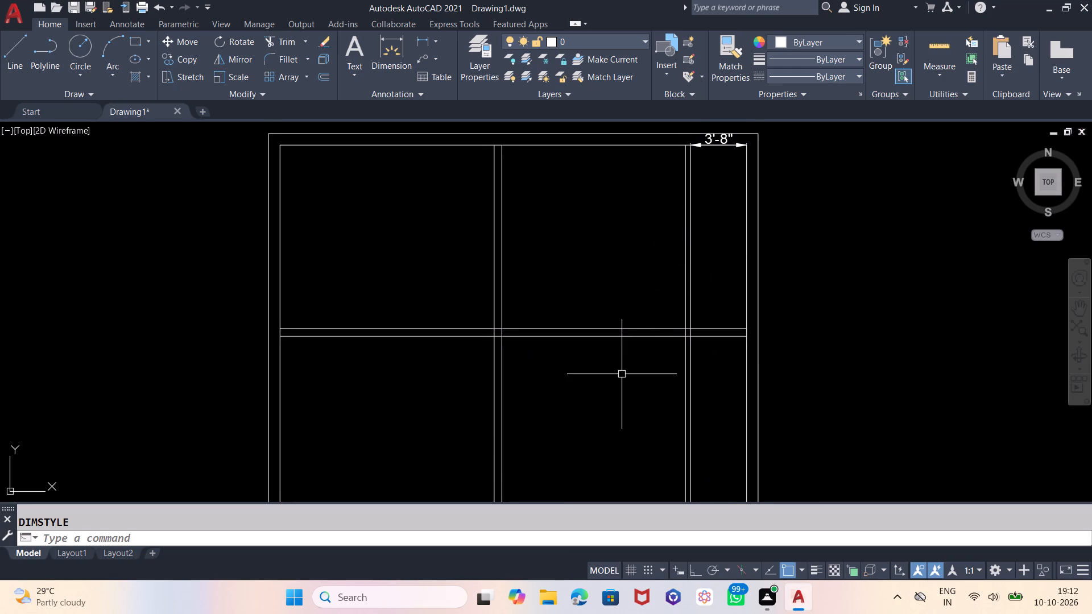
{"action": "middle_click_drag", "start_coordinate": [622, 374], "coordinate": [638, 366]}
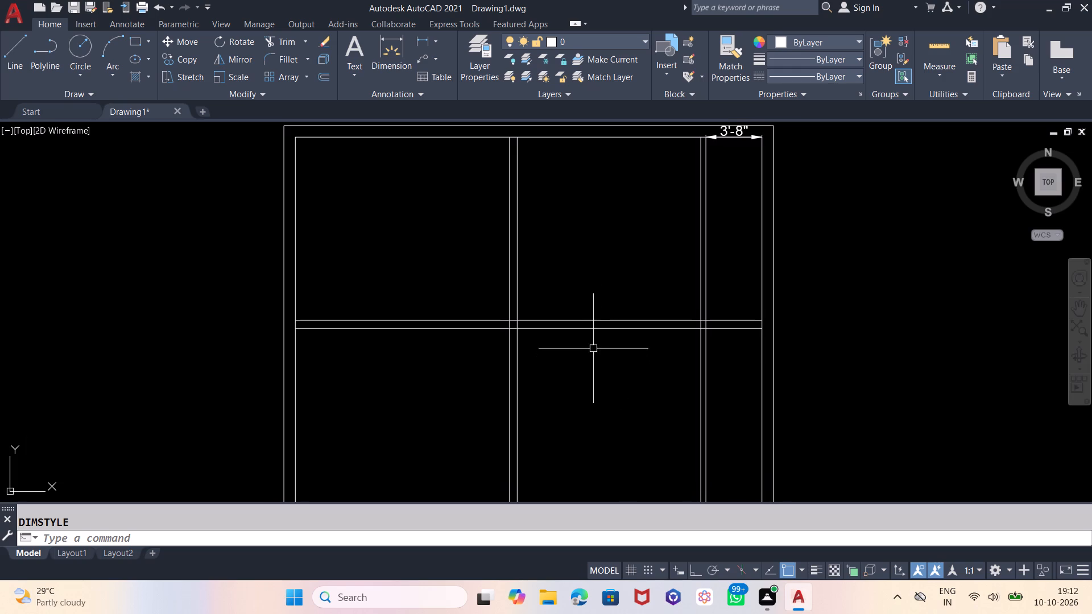
{"action": "middle_click_drag", "start_coordinate": [597, 384], "coordinate": [611, 370]}
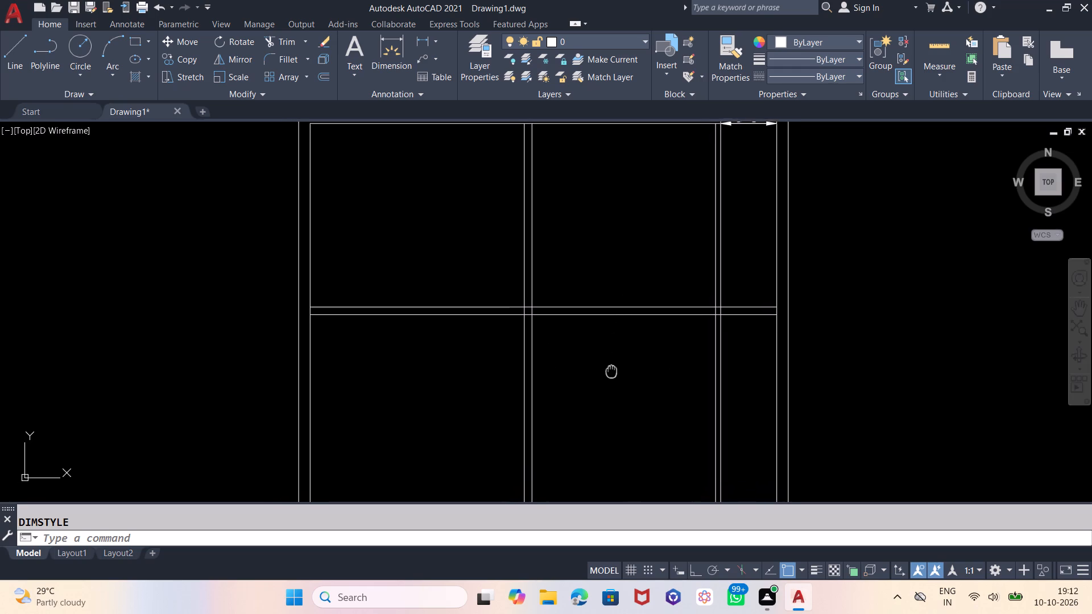
{"action": "middle_click_drag", "start_coordinate": [611, 370], "coordinate": [615, 367]}
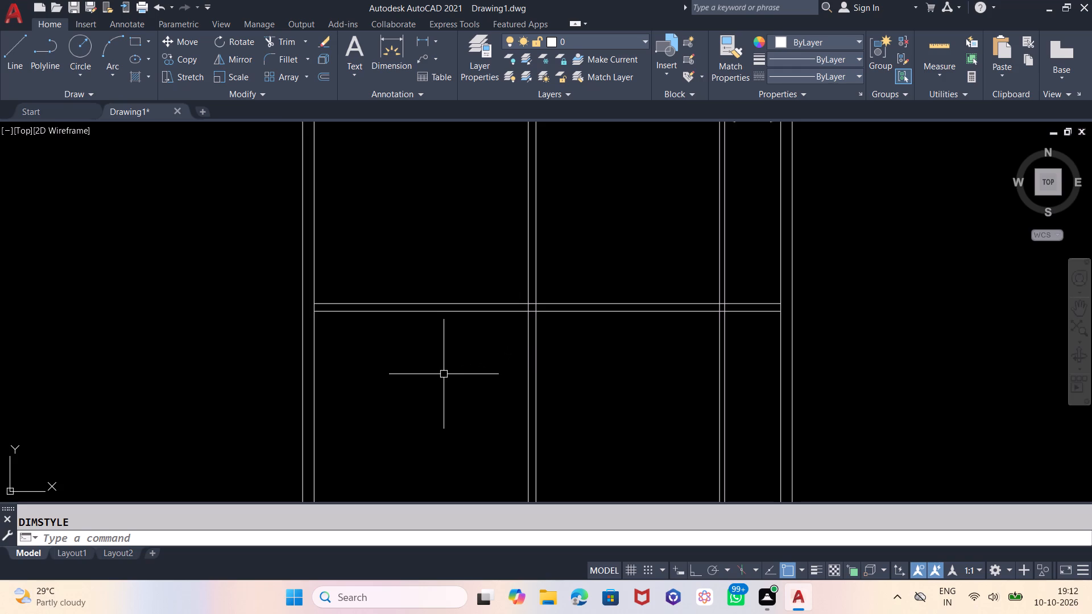
{"action": "key", "text": "o"}
{"action": "key", "text": "Return"}
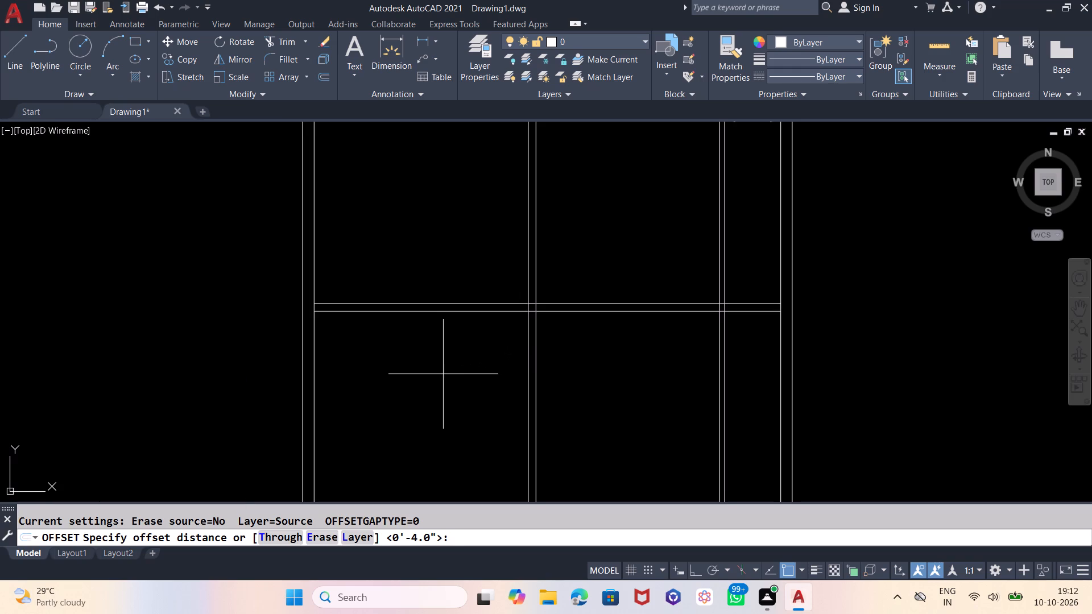
{"action": "type", "text": "8'"}
{"action": "key", "text": "Return"}
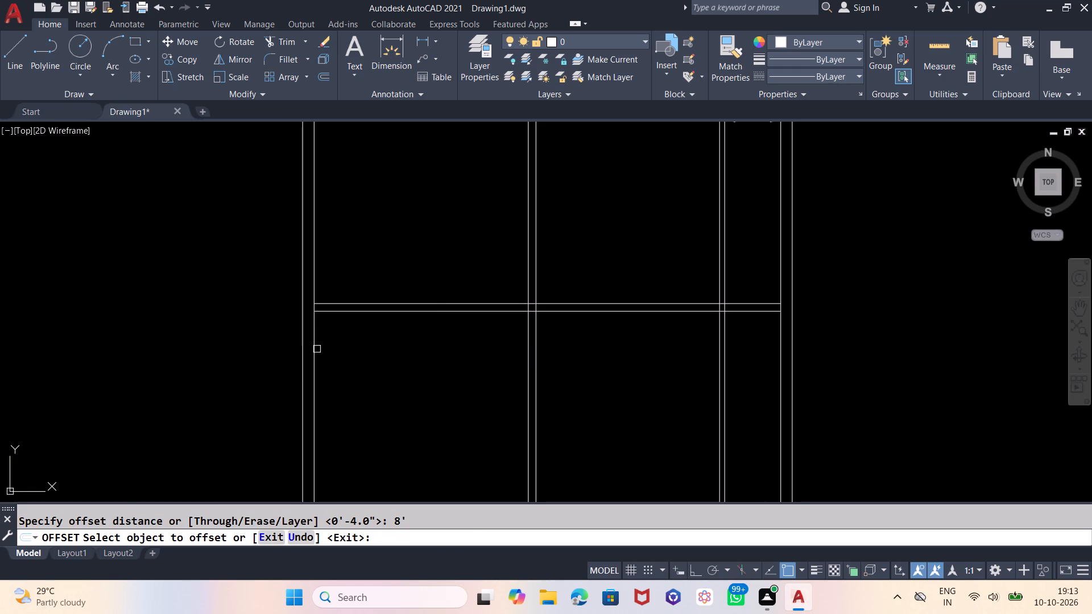
{"action": "left_click", "coordinate": [316, 350]}
{"action": "left_click", "coordinate": [456, 393]}
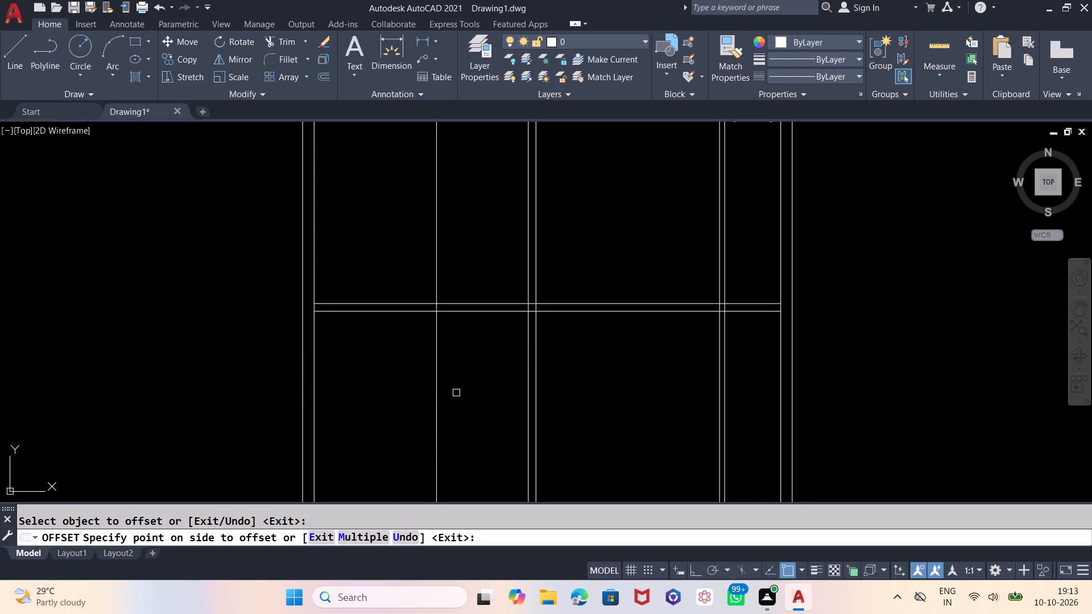
{"action": "middle_click_drag", "start_coordinate": [457, 393], "coordinate": [477, 337]}
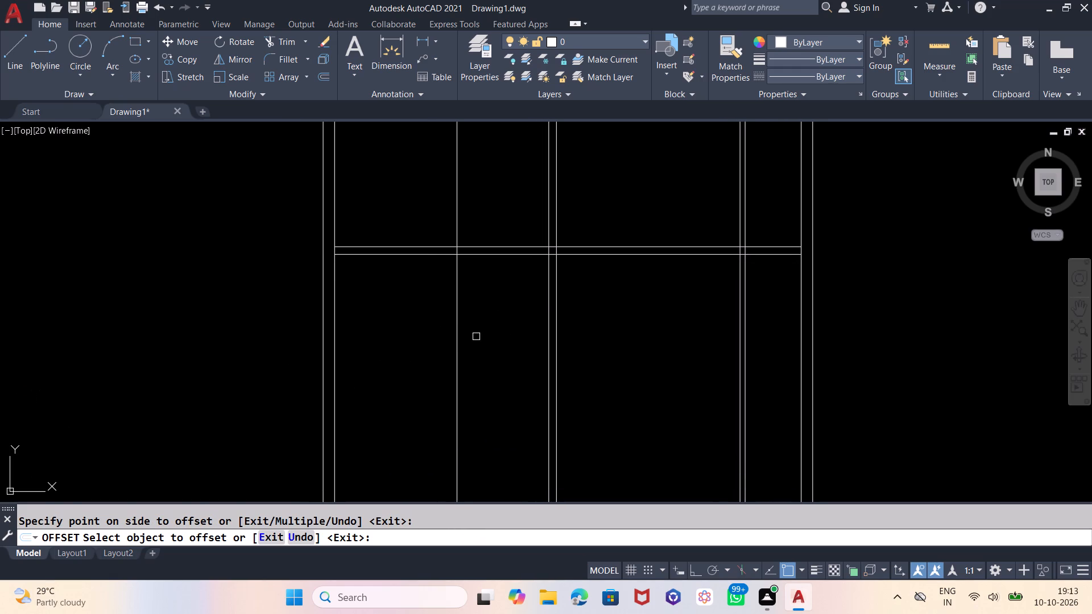
{"action": "key", "text": "Escape"}
Offset the lower line of the horizontal partition 8'6" downward for a second horizontal partition.
{"action": "key", "text": "o"}
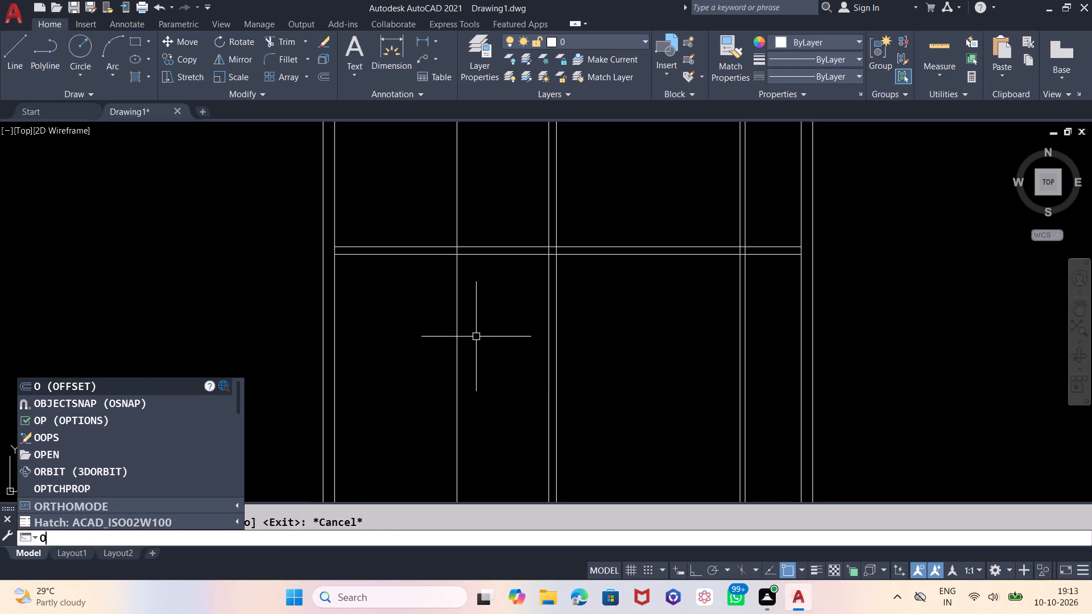
{"action": "key", "text": "Return"}
{"action": "type", "text": "8'"}
{"action": "key", "text": "6"}
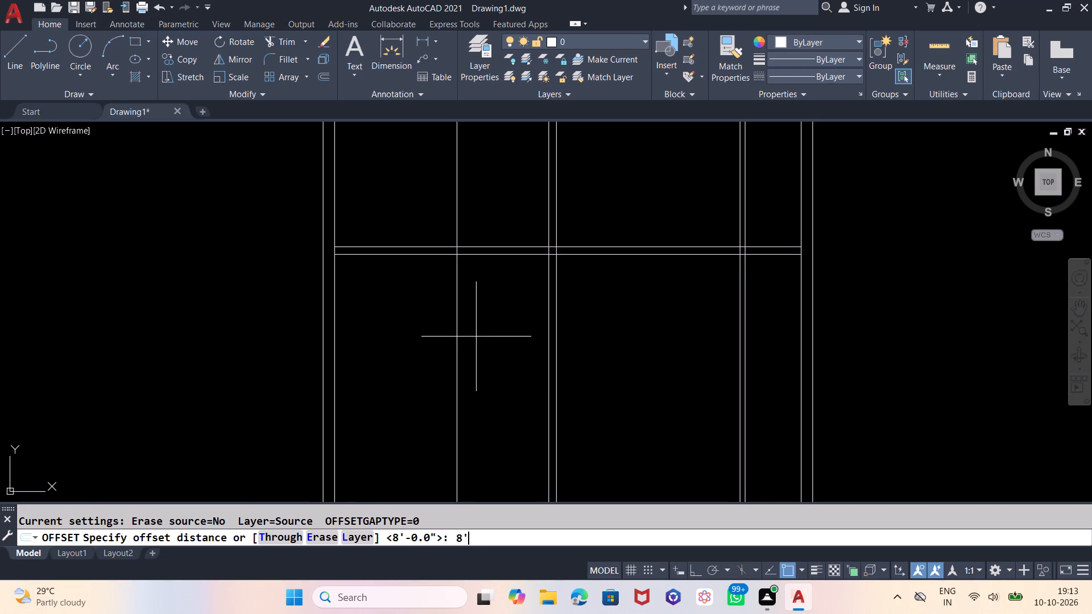
{"action": "key", "text": "shift+quotedbl"}
{"action": "key", "text": "Return"}
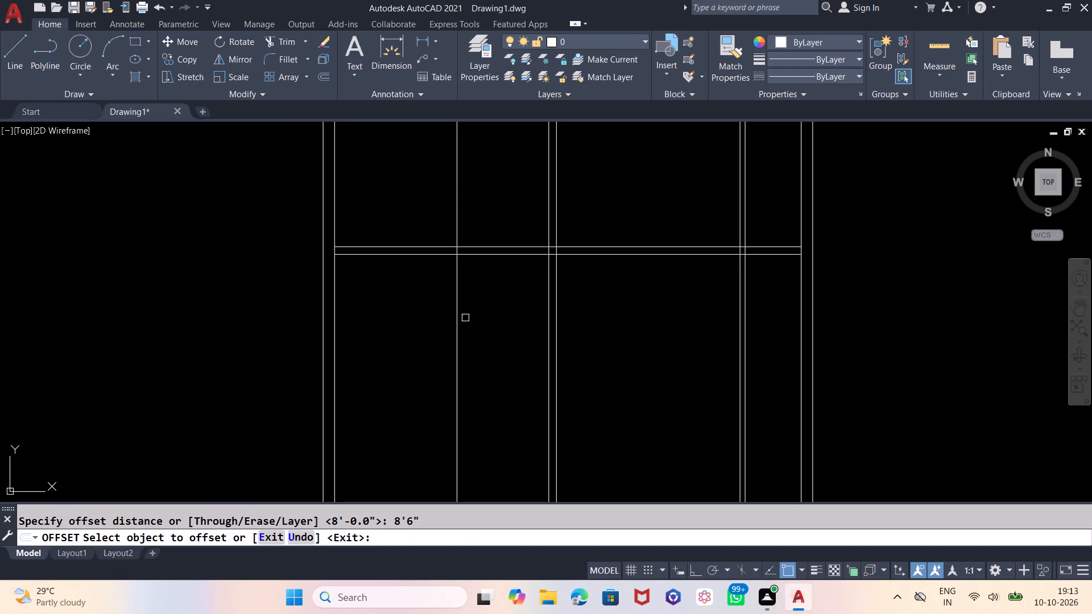
{"action": "left_click", "coordinate": [431, 256]}
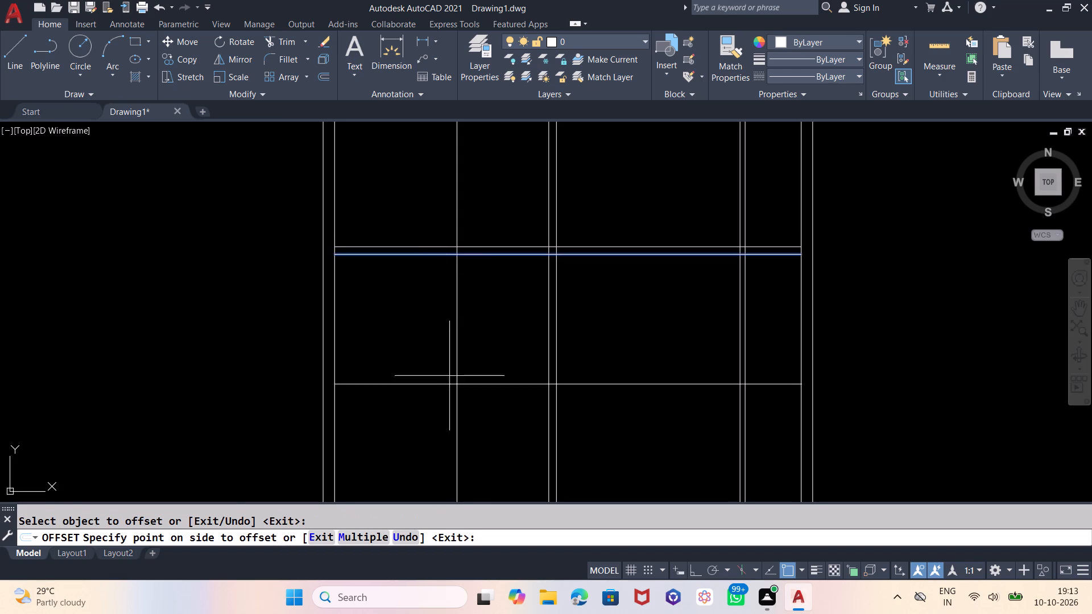
{"action": "left_click", "coordinate": [441, 423]}
{"action": "key", "text": "Escape"}
Offset the new vertical line 4" to the right and the new horizontal line 4" downward to form their second faces.
{"action": "key", "text": "o"}
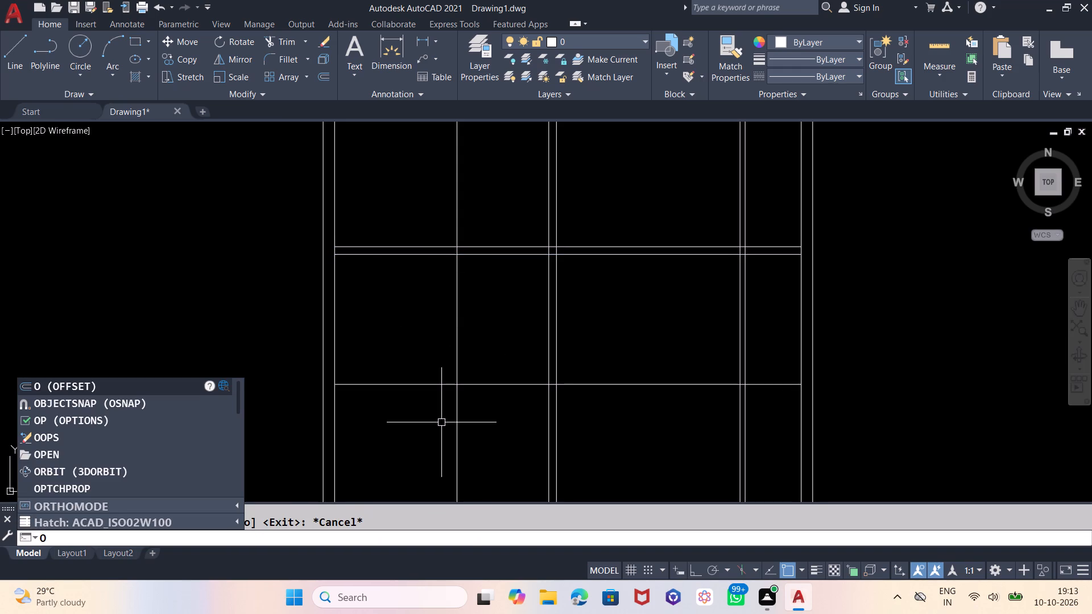
{"action": "key", "text": "Return"}
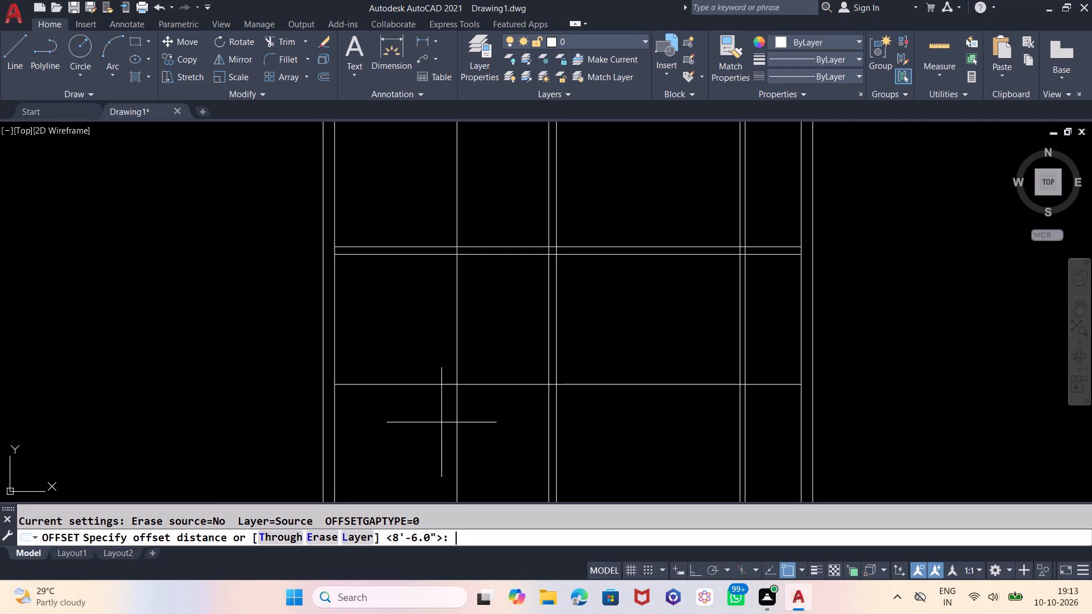
{"action": "key", "text": "4"}
{"action": "key", "text": "Return"}
{"action": "left_click", "coordinate": [454, 309]}
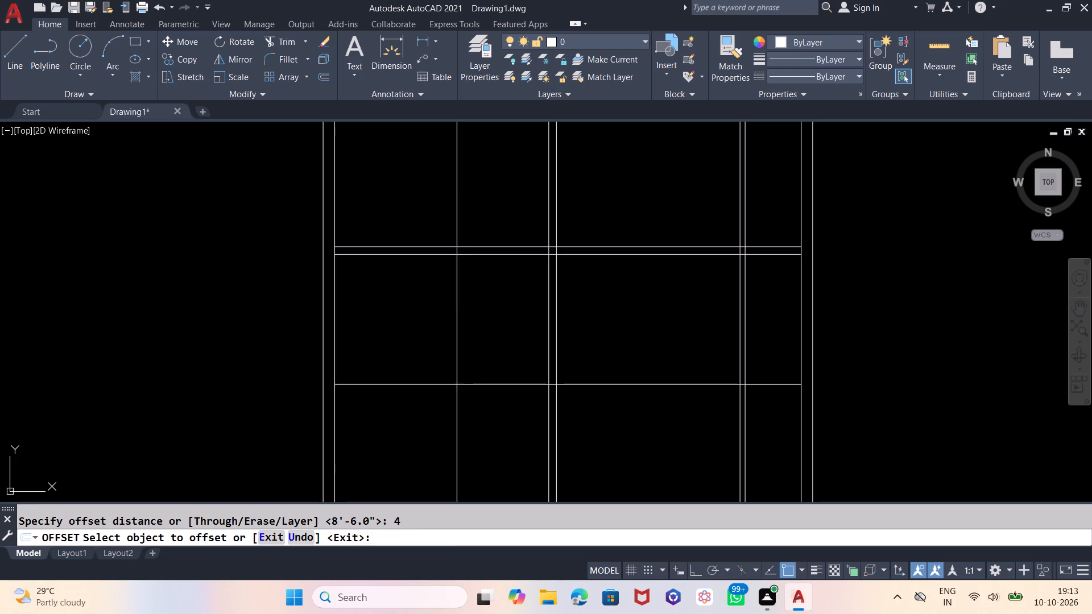
{"action": "left_click", "coordinate": [482, 309]}
{"action": "left_click", "coordinate": [484, 387]}
{"action": "left_click", "coordinate": [490, 459]}
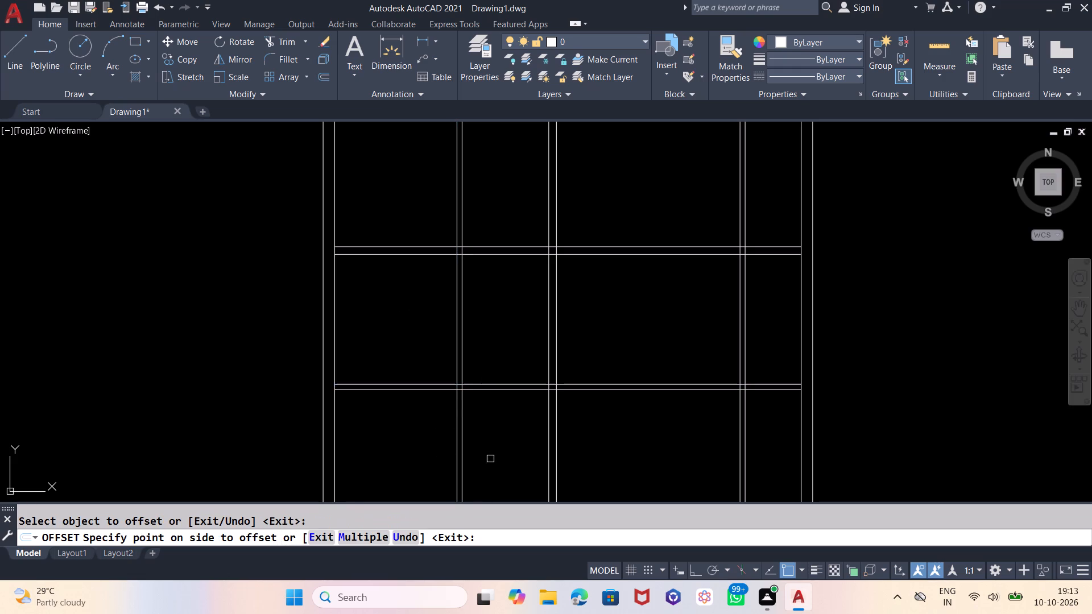
{"action": "key", "text": "Escape"}
Trim the second horizontal partition's two lines between the central vertical partition and the right inner wall, leaving only the span left of centre.
{"action": "type", "text": "TR"}
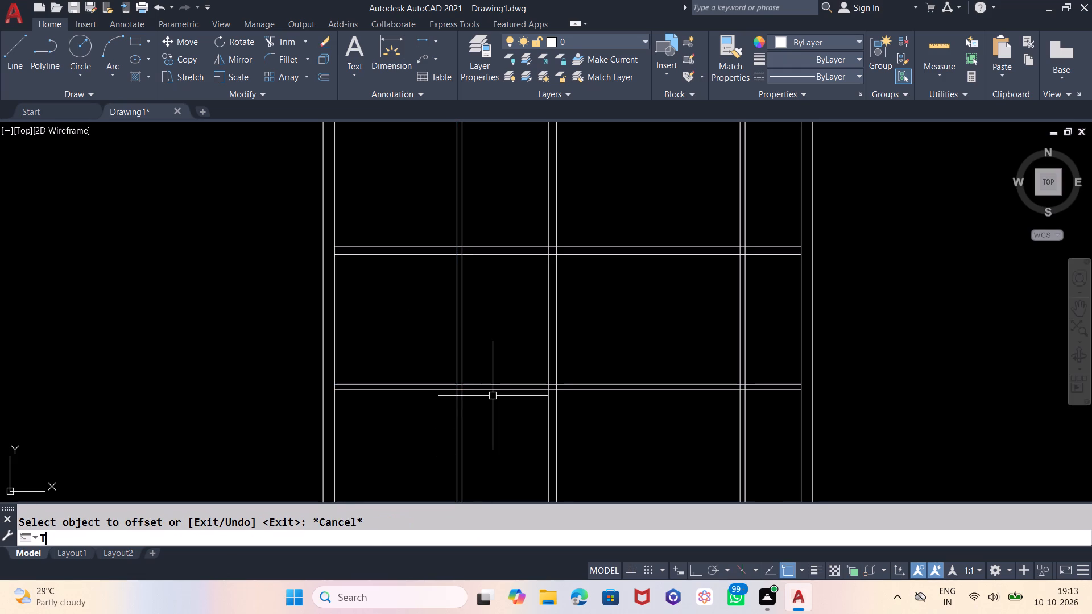
{"action": "key", "text": "Return"}
{"action": "key", "text": "Return"}
{"action": "left_click", "coordinate": [498, 410]}
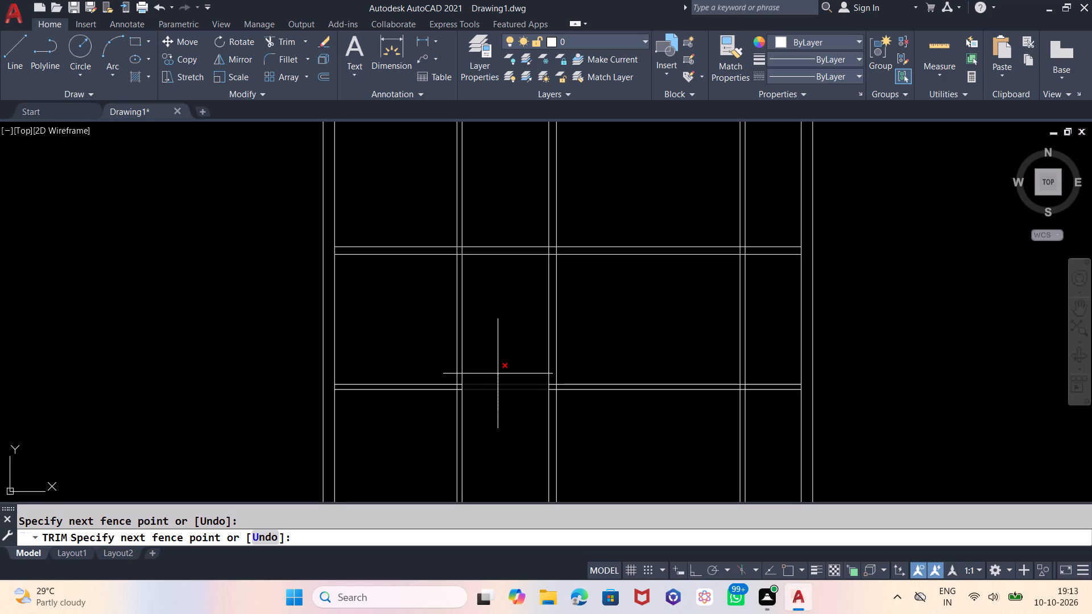
{"action": "left_click", "coordinate": [506, 426]}
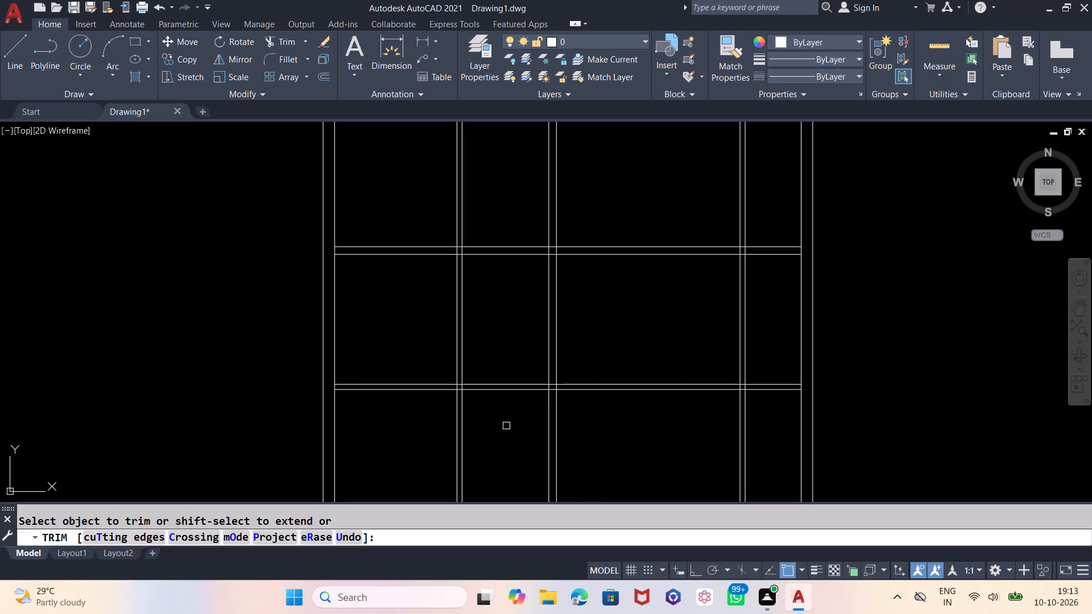
{"action": "left_click", "coordinate": [623, 405]}
{"action": "left_click", "coordinate": [623, 355]}
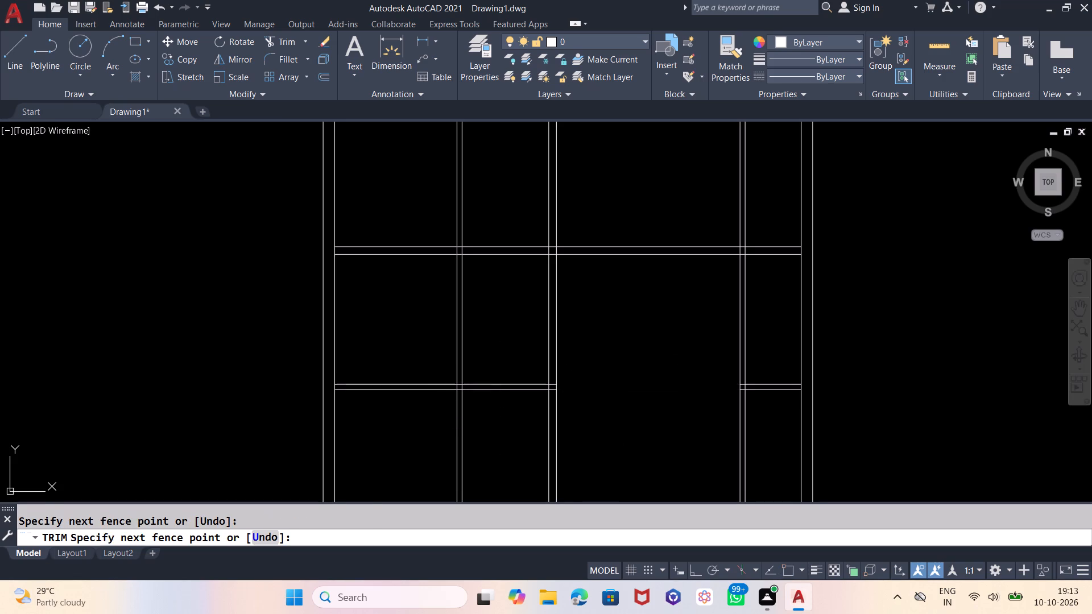
{"action": "left_click", "coordinate": [779, 362]}
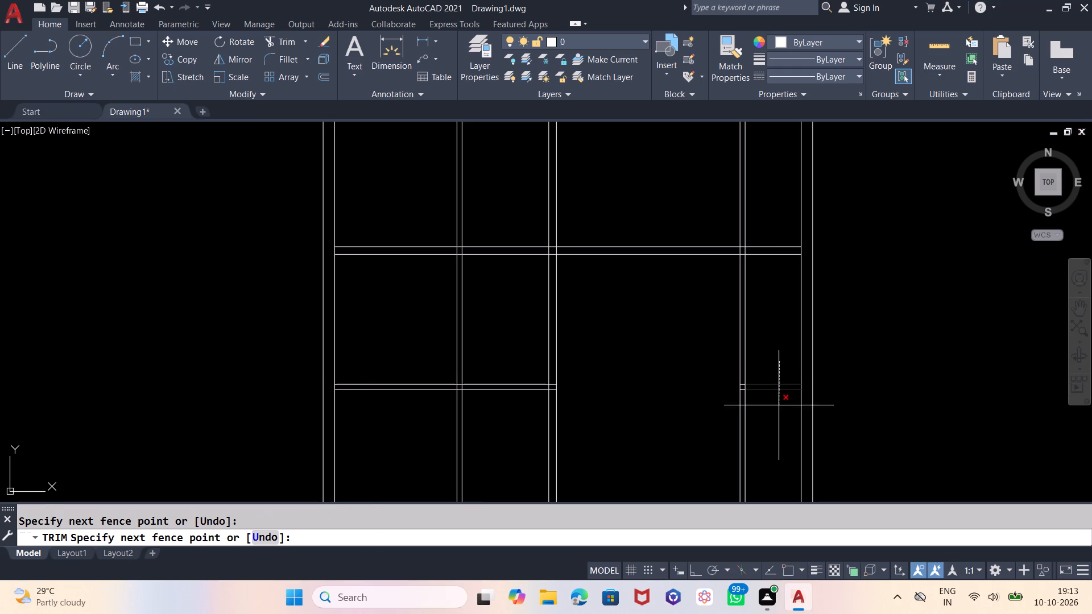
{"action": "left_click", "coordinate": [778, 413]}
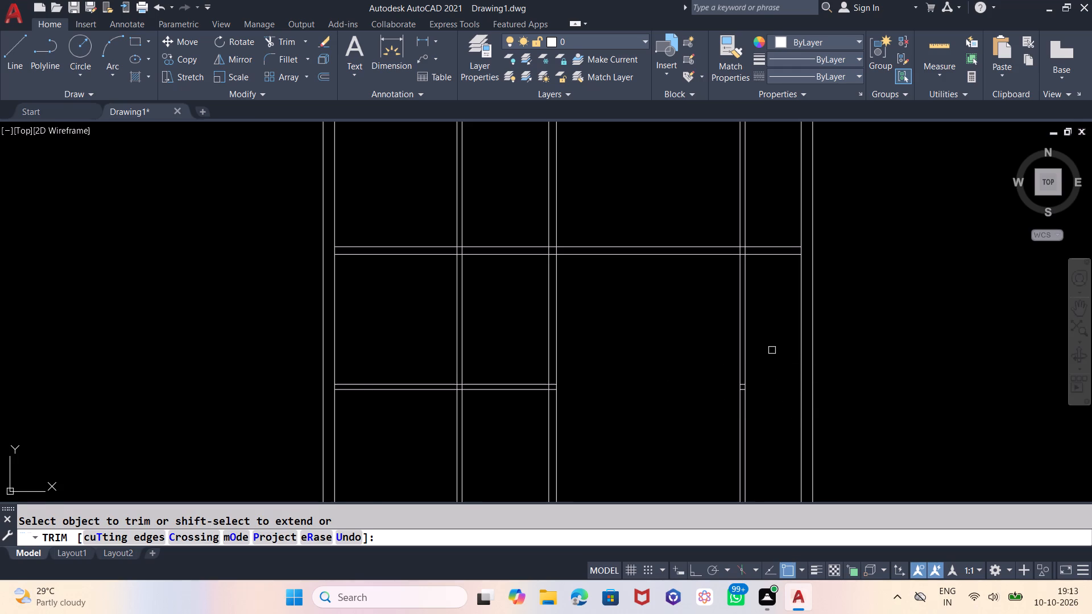
Trim away the rightmost vertical partition below the upper horizontal partition, including the short leftover stubs of the second horizontal partition.
{"action": "left_click", "coordinate": [772, 350]}
{"action": "left_click", "coordinate": [734, 365]}
{"action": "left_click", "coordinate": [735, 390]}
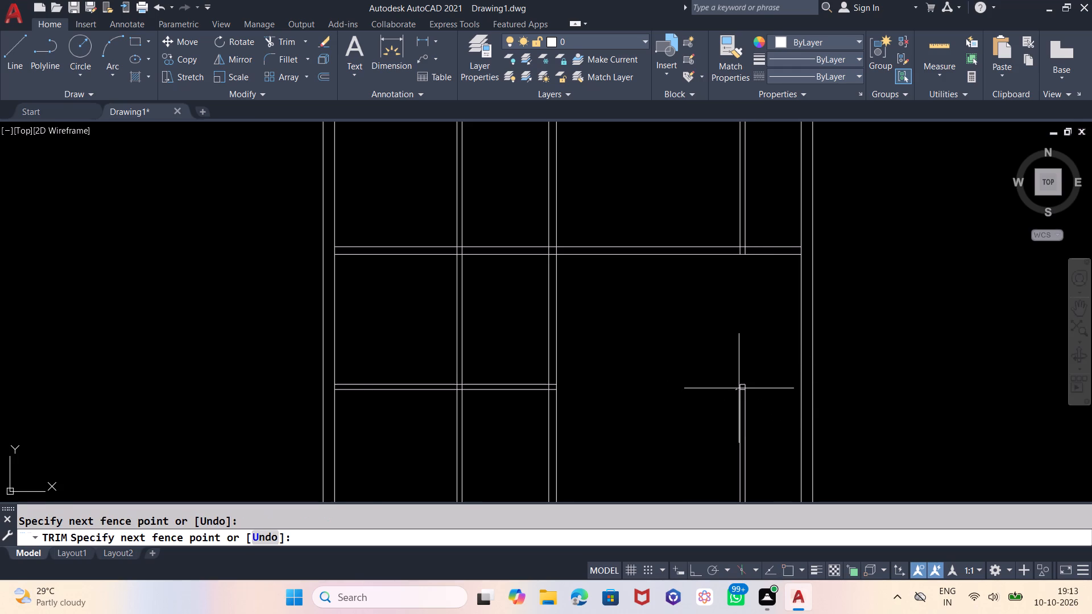
{"action": "left_click", "coordinate": [739, 388]}
{"action": "double_click", "coordinate": [741, 389]}
{"action": "left_click", "coordinate": [743, 385]}
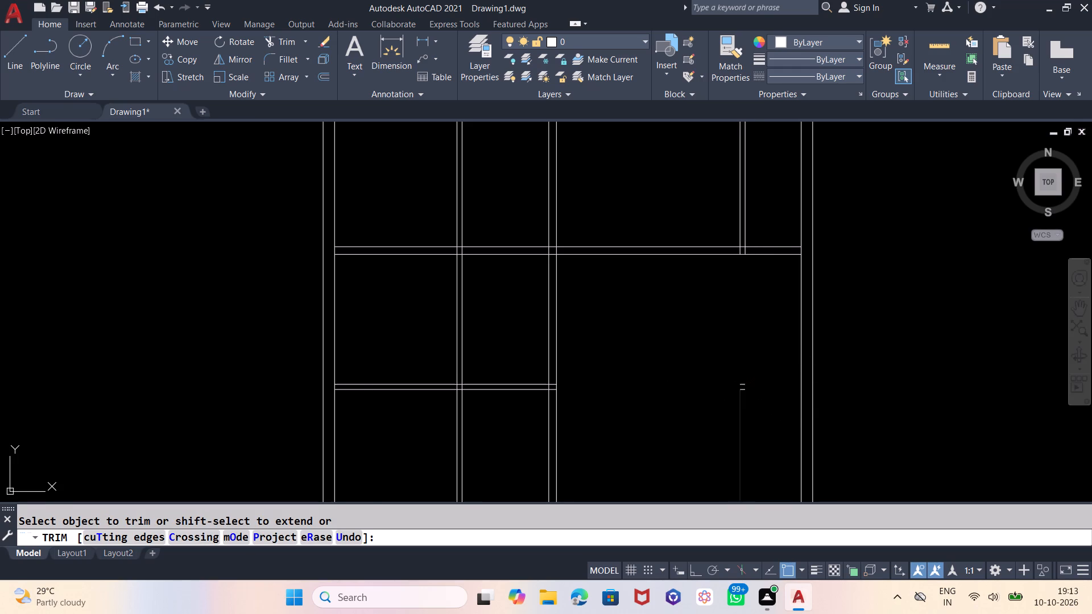
{"action": "left_click", "coordinate": [743, 387]}
{"action": "left_click", "coordinate": [743, 385]}
{"action": "scroll", "coordinate": [726, 338], "scroll_direction": "down", "scroll_amount": 2}
{"action": "scroll", "coordinate": [736, 368], "scroll_direction": "up", "scroll_amount": 2}
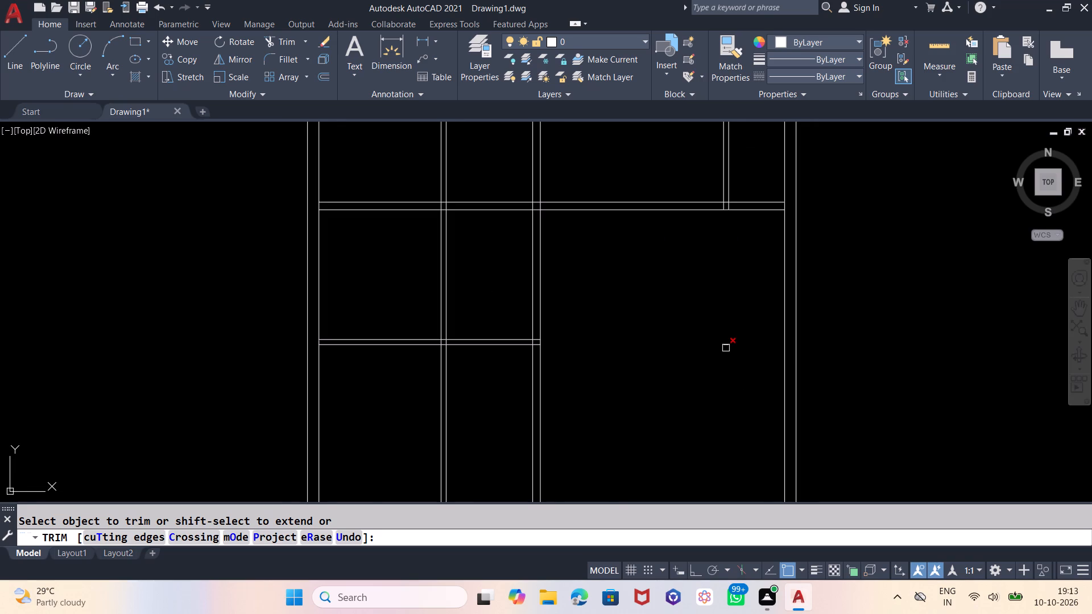
{"action": "left_click", "coordinate": [726, 348]}
{"action": "scroll", "coordinate": [719, 301], "scroll_direction": "down", "scroll_amount": 1}
{"action": "middle_click_drag", "start_coordinate": [702, 381], "coordinate": [705, 401]}
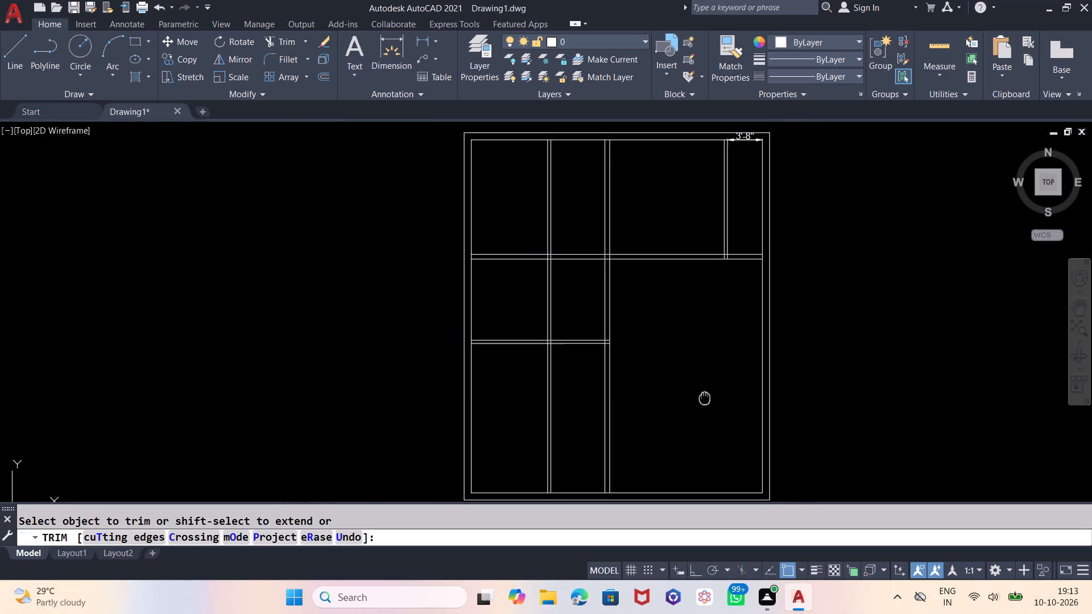
{"action": "middle_click_drag", "start_coordinate": [705, 401], "coordinate": [718, 395]}
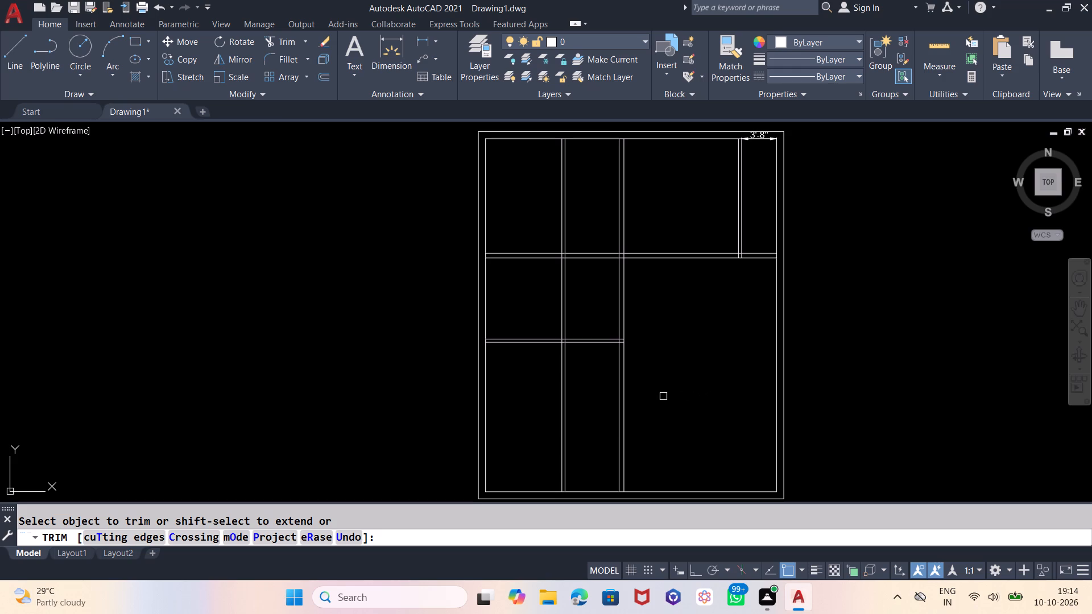
{"action": "key", "text": "Escape"}
Trim both lines of the leftmost vertical partition below the second horizontal partition.
{"action": "type", "text": "TR"}
{"action": "key", "text": "Return"}
{"action": "key", "text": "Return"}
{"action": "left_click", "coordinate": [601, 397]}
{"action": "left_click", "coordinate": [562, 409]}
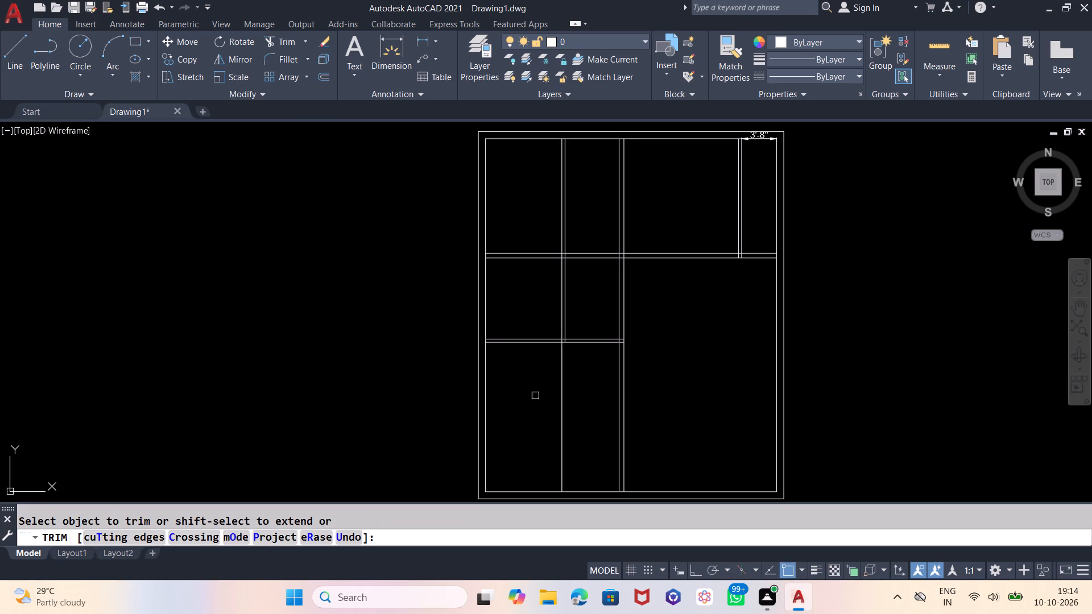
{"action": "left_click", "coordinate": [535, 396]}
{"action": "left_click", "coordinate": [581, 392]}
{"action": "key", "text": "Escape"}
Offset the bottom inner wall line 3'6" upward for a third horizontal partition.
{"action": "key", "text": "o"}
{"action": "key", "text": "Return"}
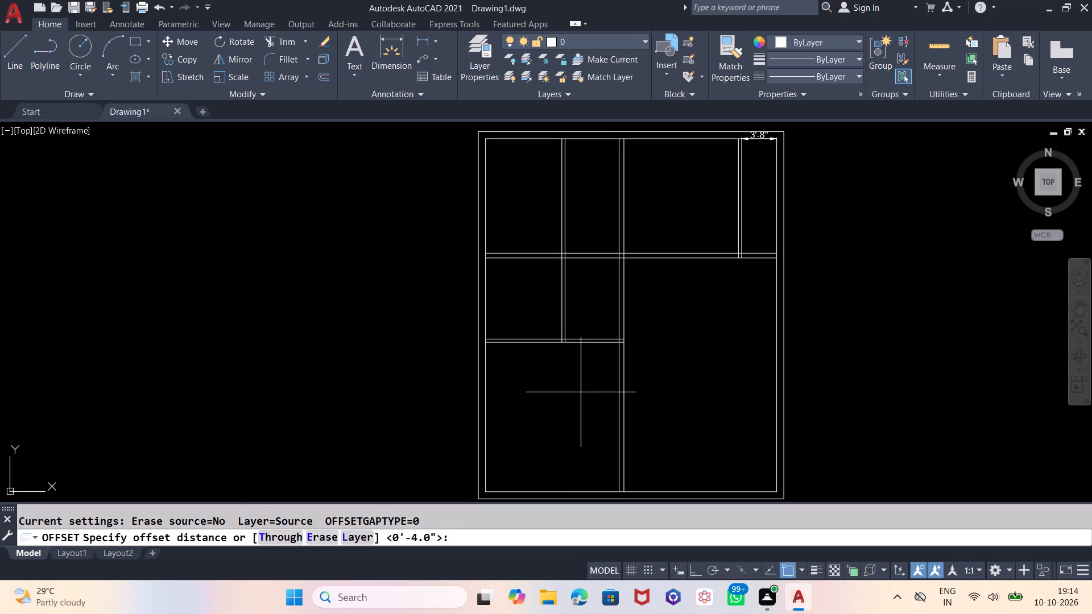
{"action": "key", "text": "3"}
{"action": "type", "text": "'6\""}
{"action": "key", "text": "Return"}
{"action": "left_click", "coordinate": [543, 492]}
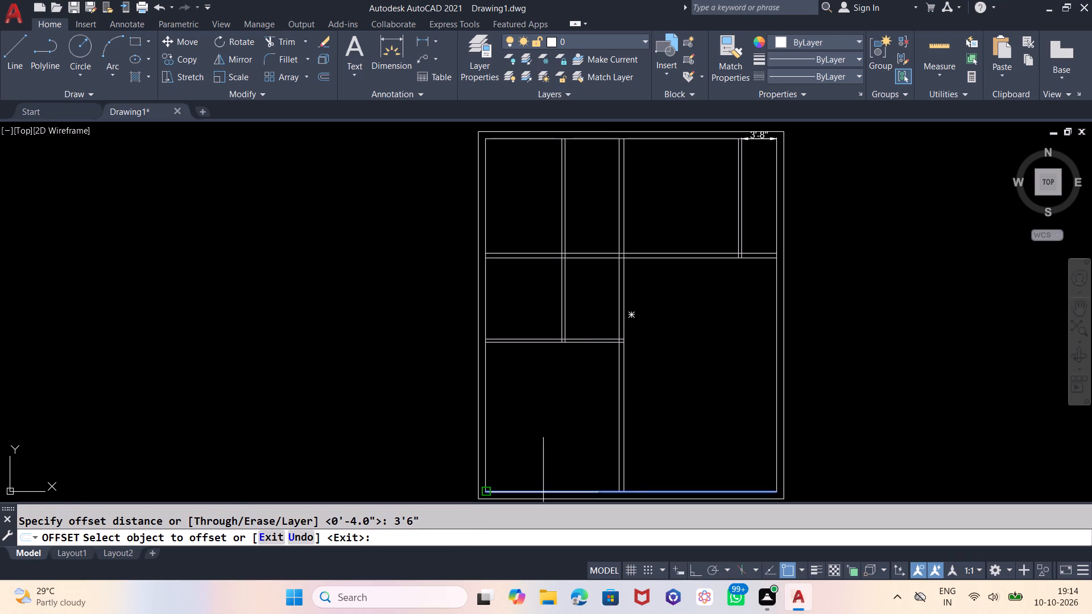
{"action": "left_click", "coordinate": [546, 443]}
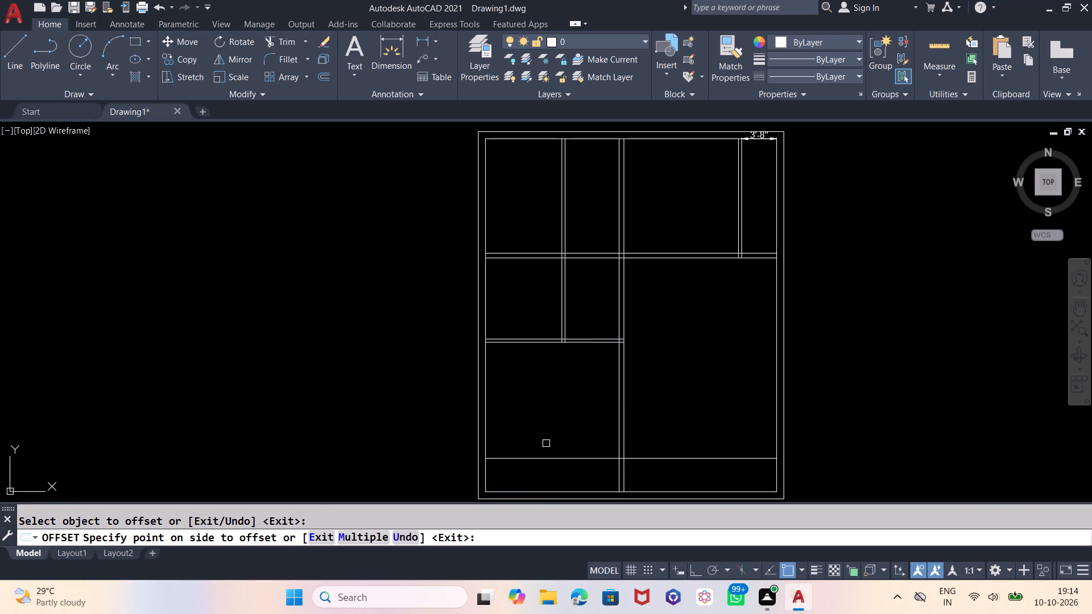
{"action": "key", "text": "Escape"}
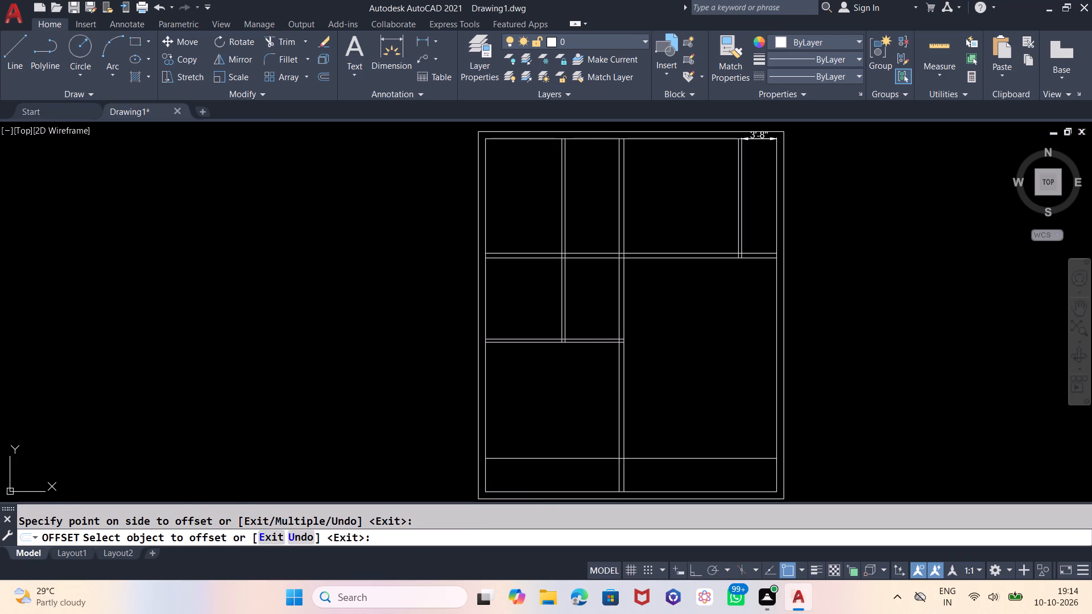
Offset the left inner wall line 6'11" to the right for another vertical partition.
{"action": "key", "text": "o"}
{"action": "key", "text": "Return"}
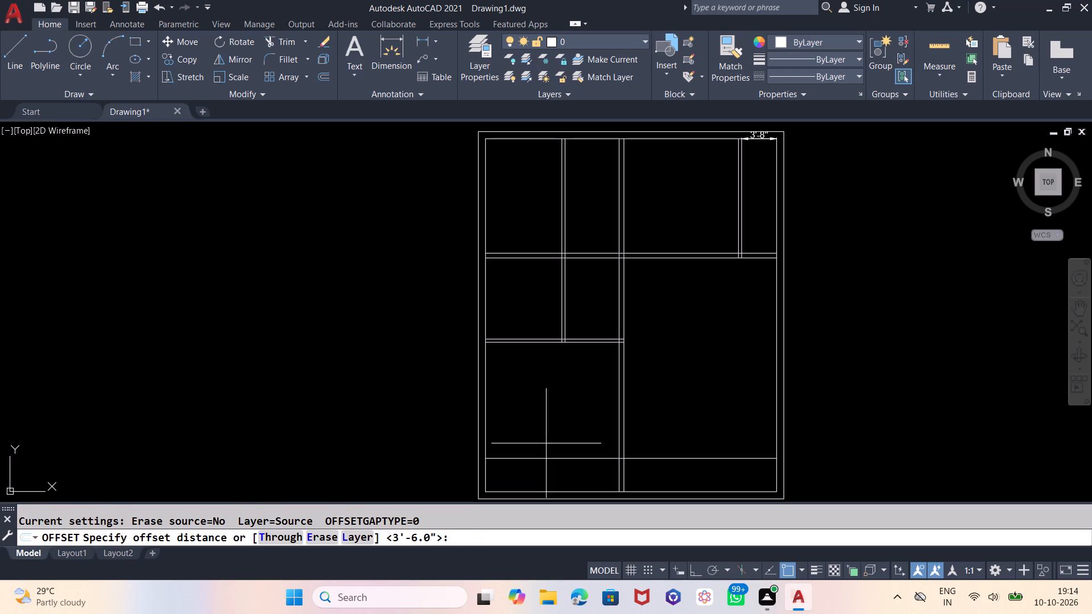
{"action": "type", "text": "6'"}
{"action": "type", "text": "11\""}
{"action": "key", "text": "Return"}
{"action": "left_click", "coordinate": [488, 441]}
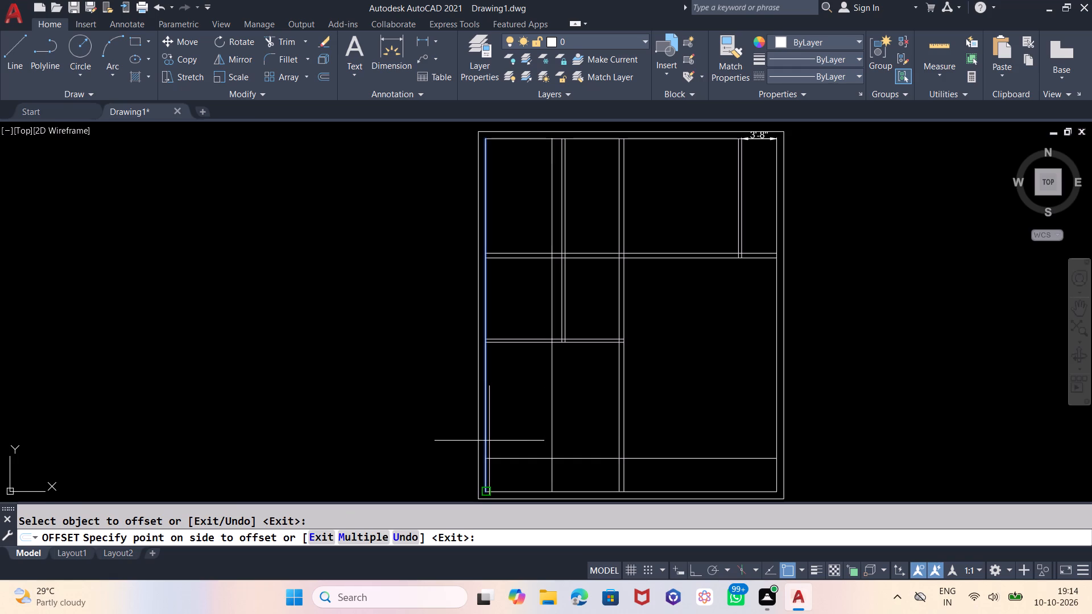
{"action": "left_click", "coordinate": [504, 433]}
{"action": "key", "text": "Escape"}
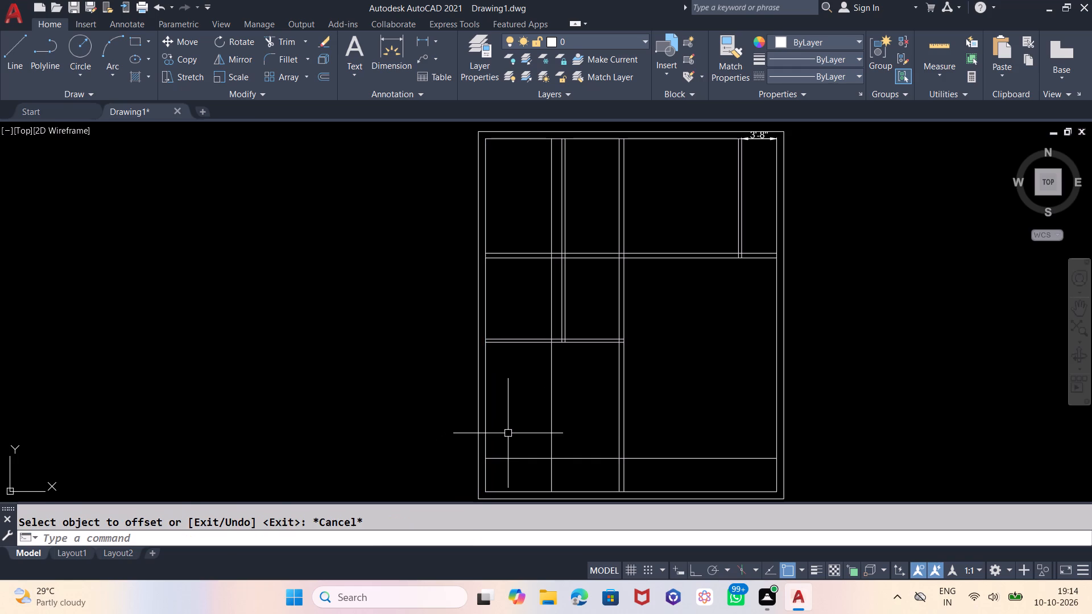
Offset the new vertical line 4" to the right and the new bottom horizontal line 4" upward to form their second faces.
{"action": "key", "text": "o"}
{"action": "key", "text": "Return"}
{"action": "key", "text": "4"}
{"action": "key", "text": "Return"}
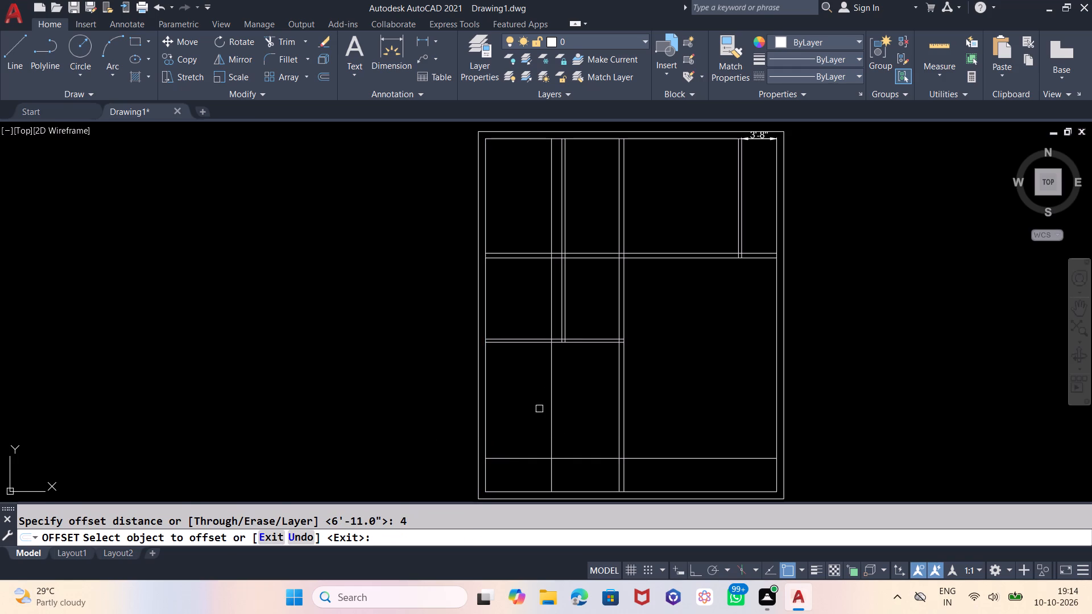
{"action": "left_click", "coordinate": [549, 396]}
{"action": "left_click", "coordinate": [611, 399]}
{"action": "left_click", "coordinate": [601, 460]}
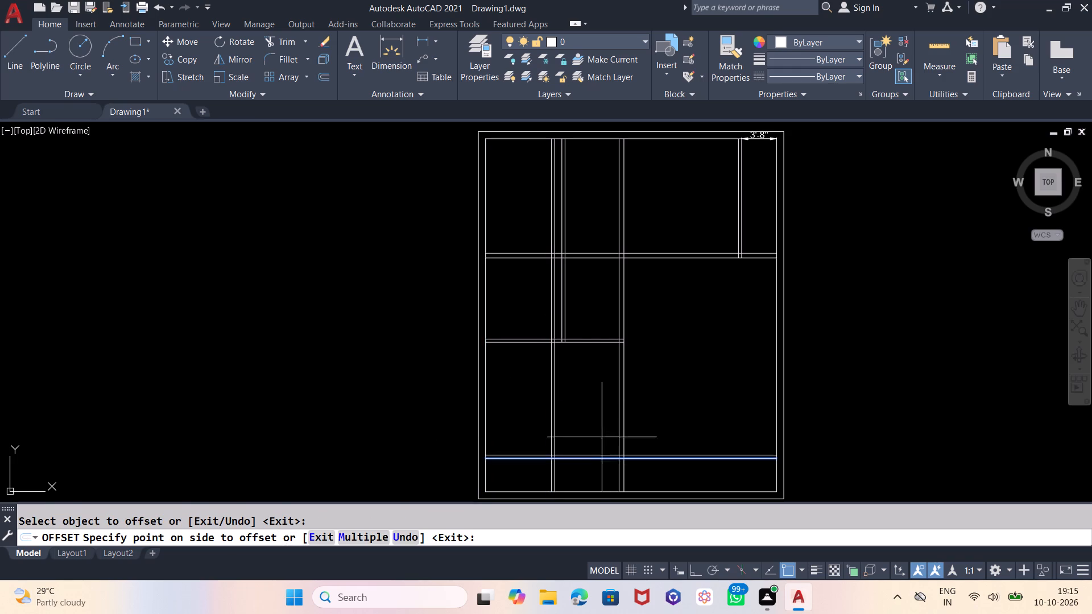
{"action": "left_click", "coordinate": [605, 409]}
{"action": "key", "text": "Escape"}
Trim the newest vertical partition's two lines between the bottom horizontal partition and the upper horizontal partition.
{"action": "type", "text": "TR"}
{"action": "key", "text": "Return"}
{"action": "key", "text": "Return"}
{"action": "left_click", "coordinate": [565, 388]}
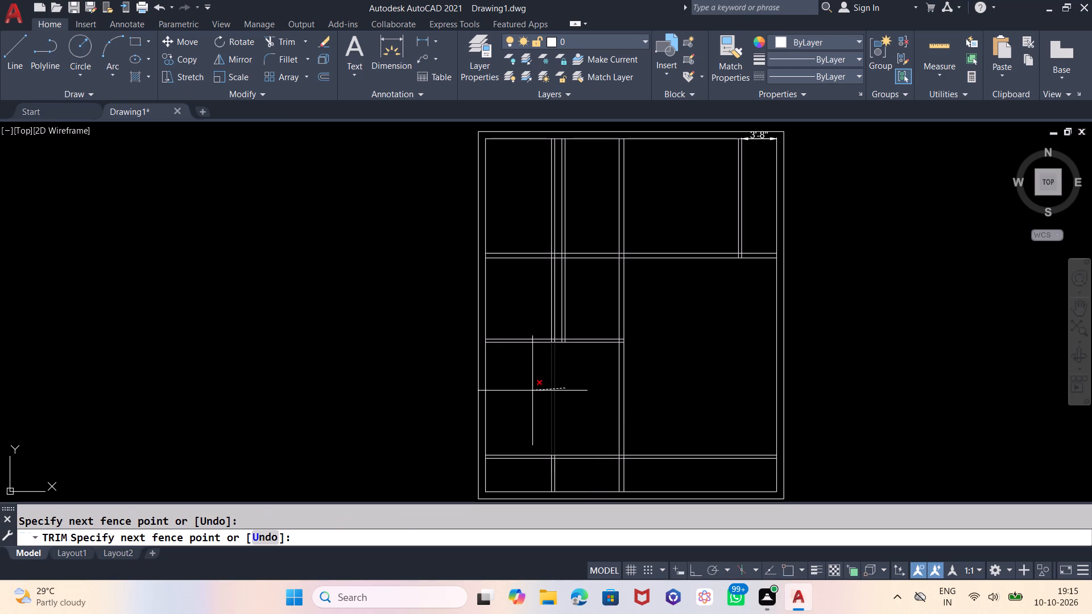
{"action": "left_click", "coordinate": [532, 391]}
{"action": "left_click", "coordinate": [547, 314]}
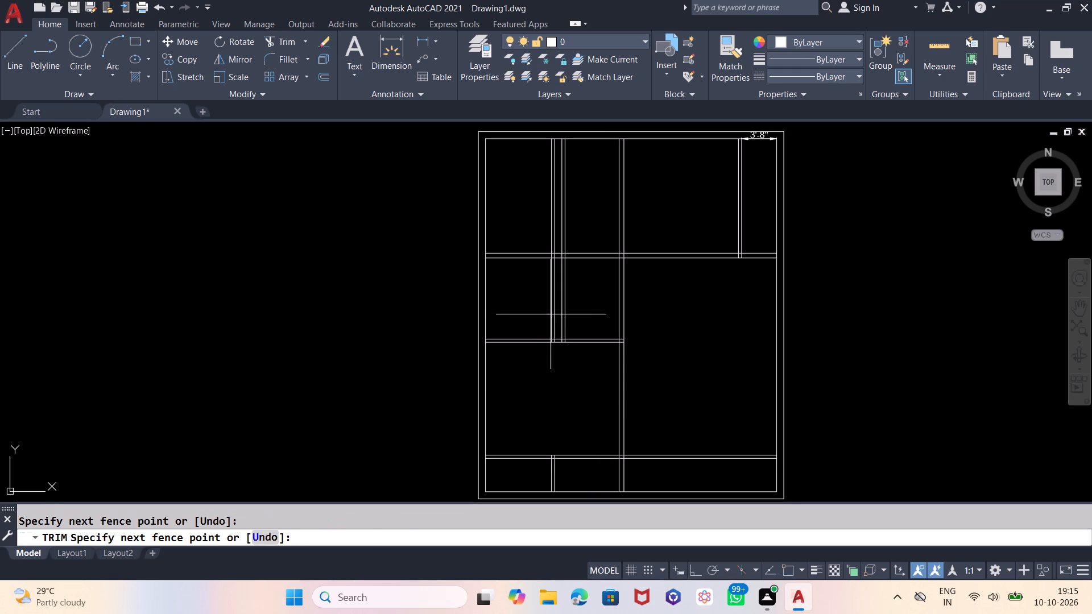
{"action": "left_click", "coordinate": [556, 318]}
Trim the lines of both vertical partitions left of the central one where they run above the upper horizontal partition.
{"action": "left_click", "coordinate": [555, 237]}
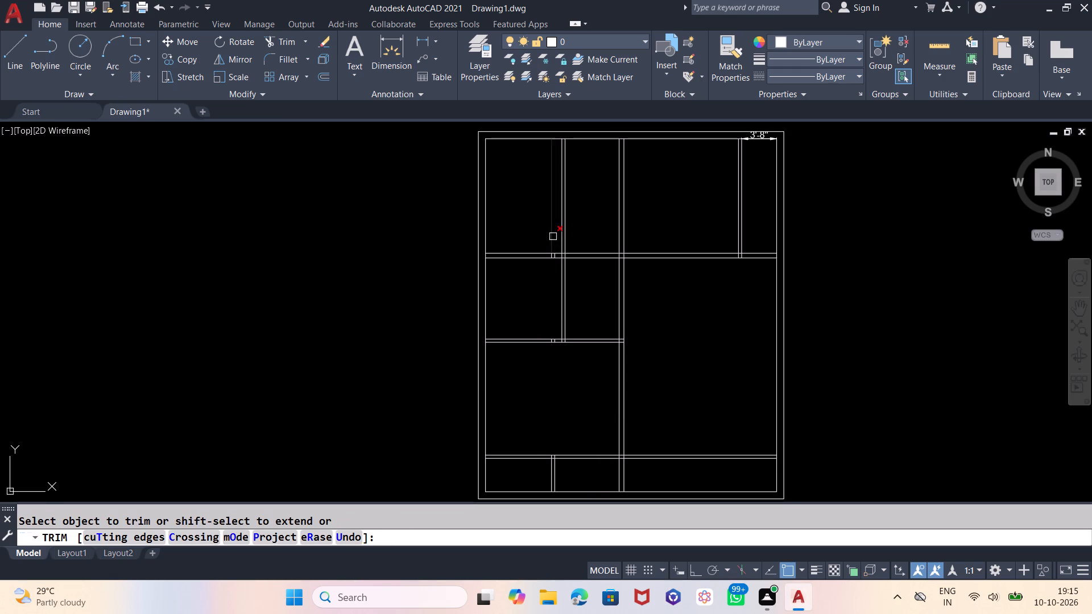
{"action": "left_click", "coordinate": [553, 237]}
{"action": "left_click", "coordinate": [551, 223]}
{"action": "left_click", "coordinate": [571, 221]}
Trim the leftover short vertical line pieces inside the upper and middle horizontal partitions, left of the short vertical partition.
{"action": "scroll", "coordinate": [556, 247], "scroll_direction": "up", "scroll_amount": 4}
{"action": "left_click", "coordinate": [543, 302]}
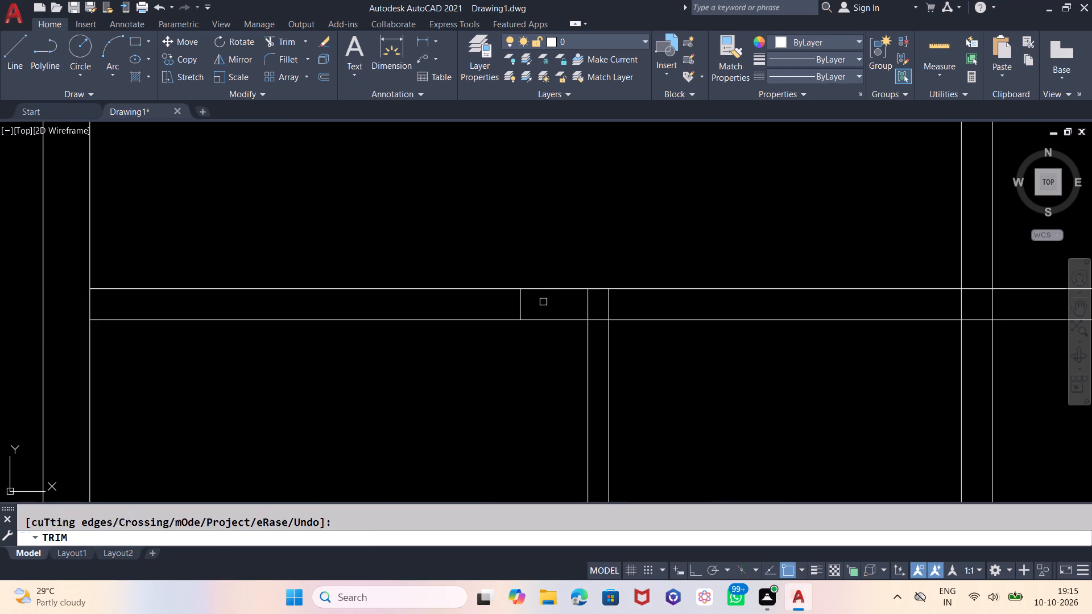
{"action": "left_click", "coordinate": [518, 306]}
{"action": "scroll", "coordinate": [580, 169], "scroll_direction": "down", "scroll_amount": 3}
{"action": "scroll", "coordinate": [540, 355], "scroll_direction": "up", "scroll_amount": 3}
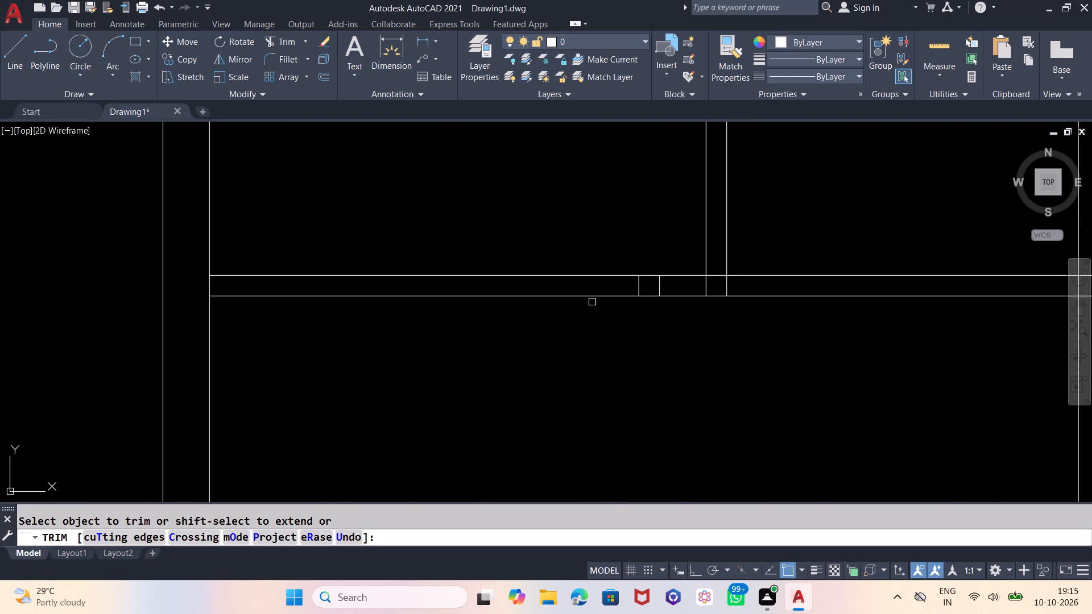
{"action": "left_click", "coordinate": [646, 288]}
{"action": "left_click", "coordinate": [662, 286]}
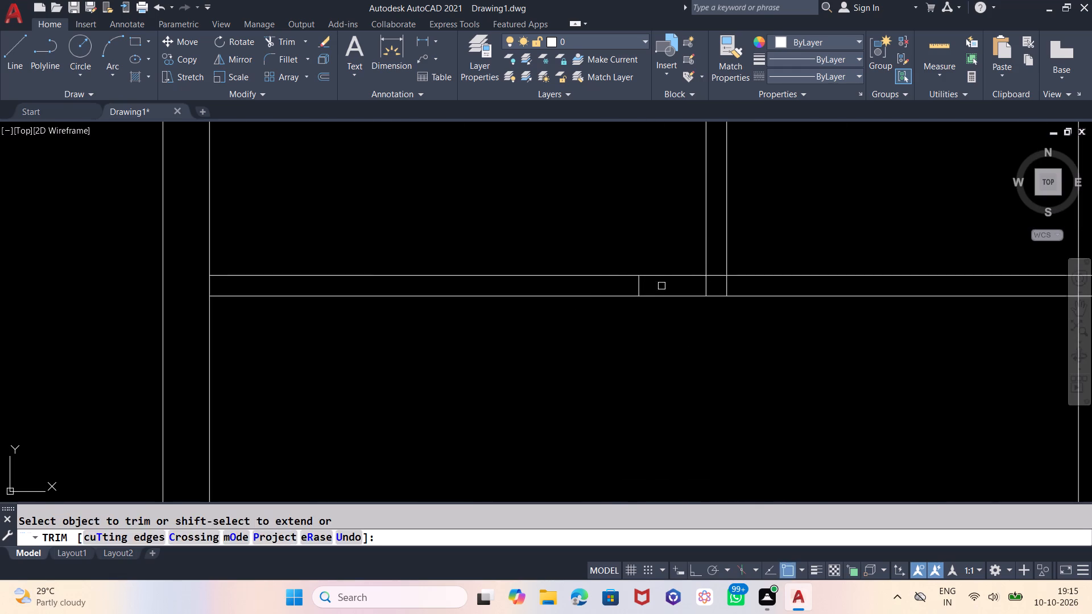
{"action": "left_click", "coordinate": [657, 286]}
{"action": "left_click", "coordinate": [638, 287]}
{"action": "scroll", "coordinate": [540, 280], "scroll_direction": "down", "scroll_amount": 1}
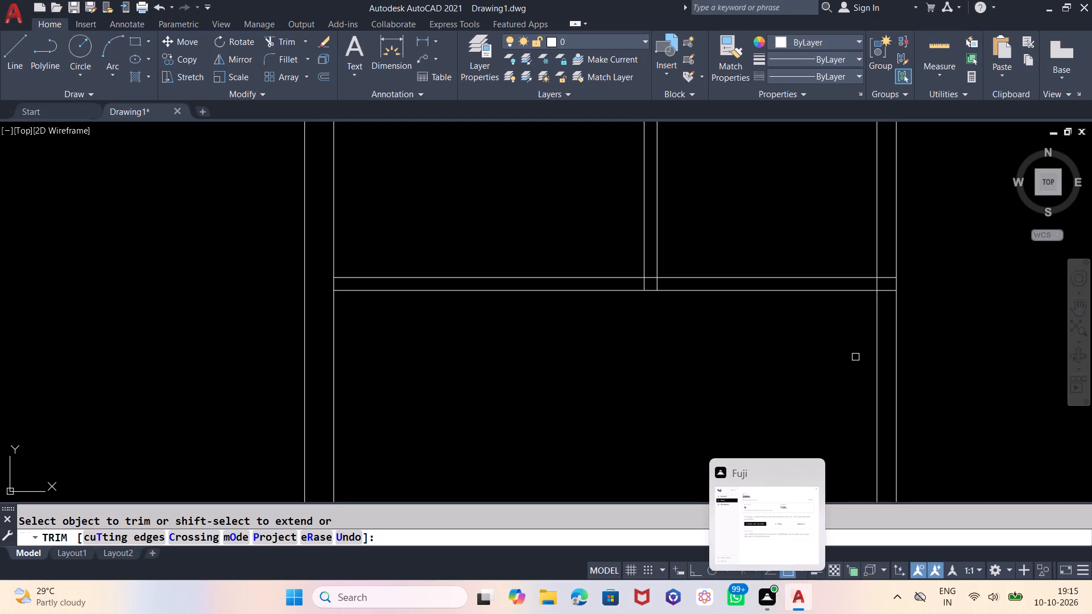
{"action": "key", "text": "Escape"}
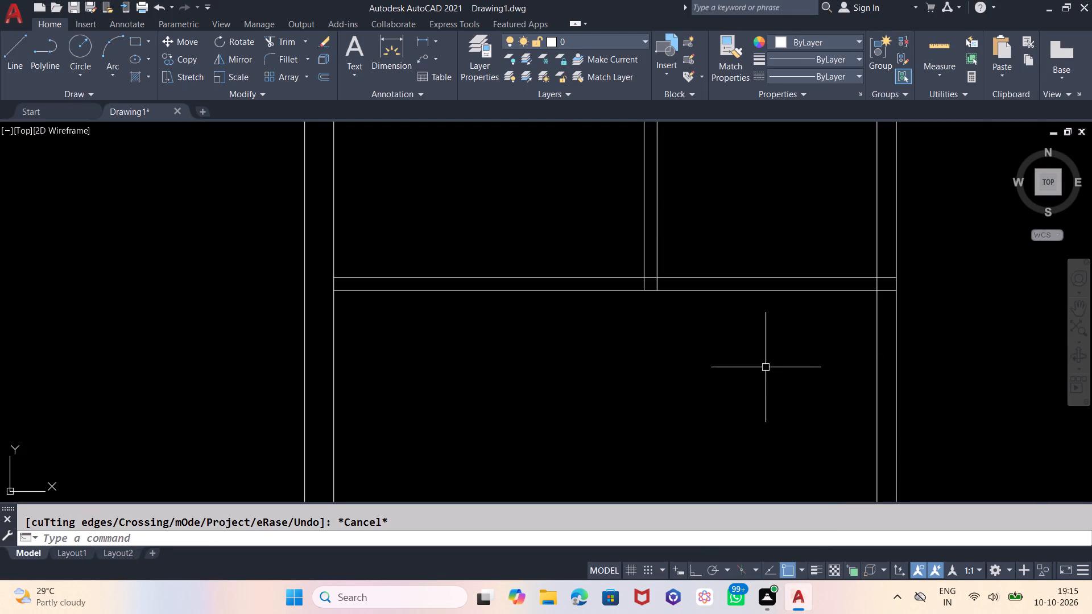
Trim the bottom horizontal partition's two lines from the small lower-left room's vertical partition to the right outer wall, including inside the central partition.
{"action": "scroll", "coordinate": [766, 362], "scroll_direction": "down", "scroll_amount": 1}
{"action": "scroll", "coordinate": [707, 334], "scroll_direction": "down", "scroll_amount": 1}
{"action": "scroll", "coordinate": [632, 306], "scroll_direction": "down", "scroll_amount": 2}
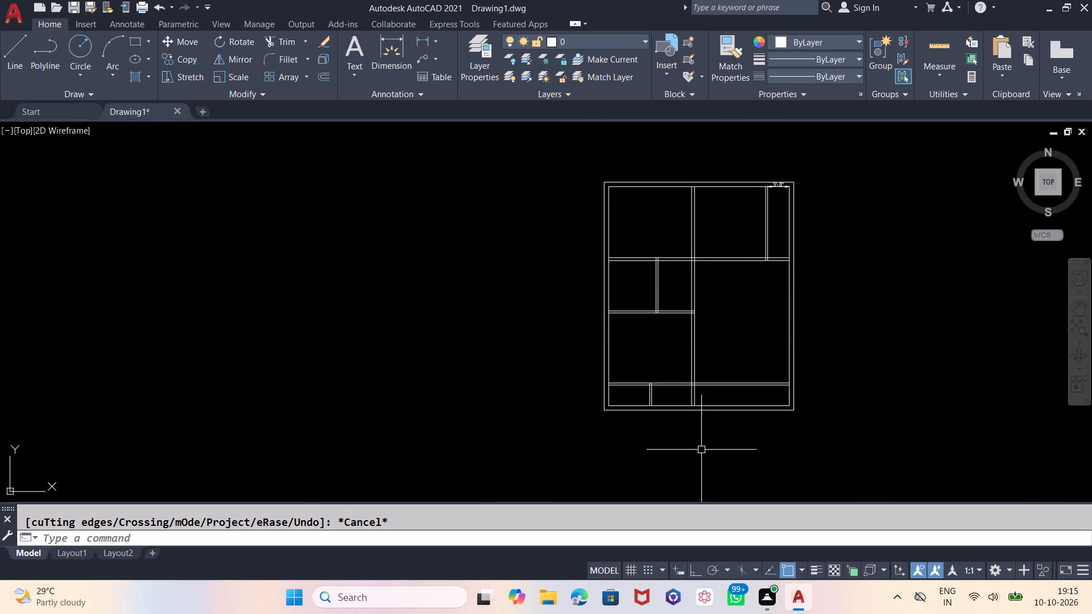
{"action": "middle_click_drag", "start_coordinate": [701, 450], "coordinate": [674, 440]}
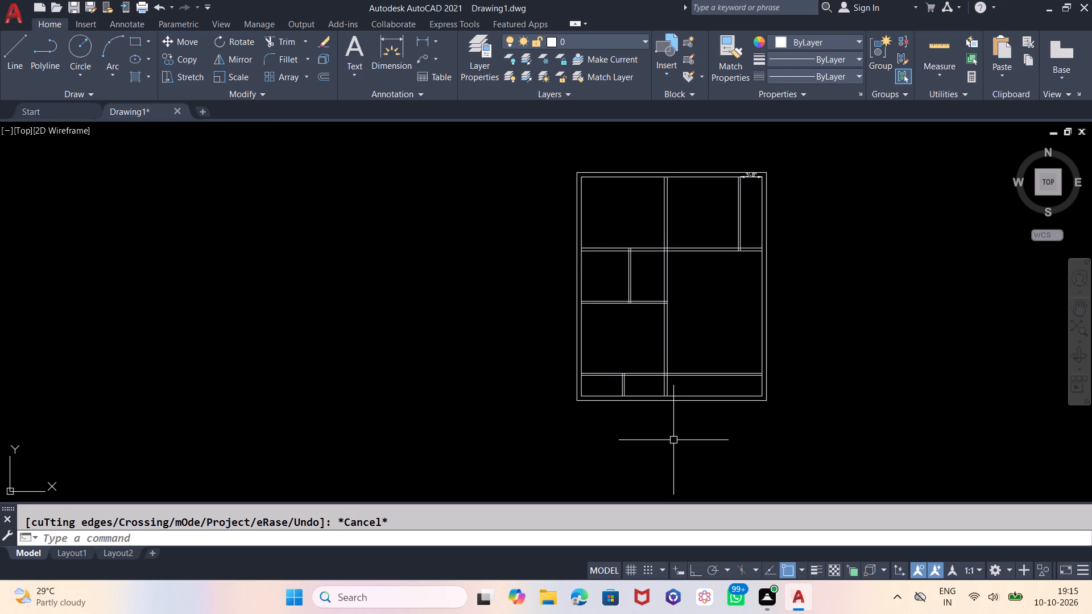
{"action": "middle_click_drag", "start_coordinate": [631, 428], "coordinate": [612, 453]}
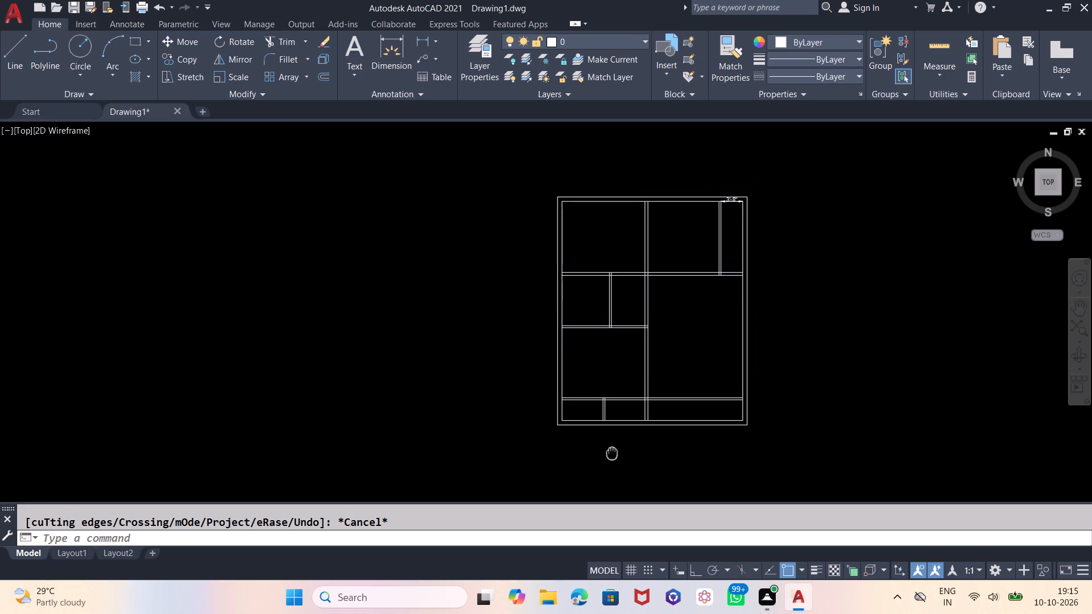
{"action": "middle_click_drag", "start_coordinate": [612, 453], "coordinate": [612, 454]}
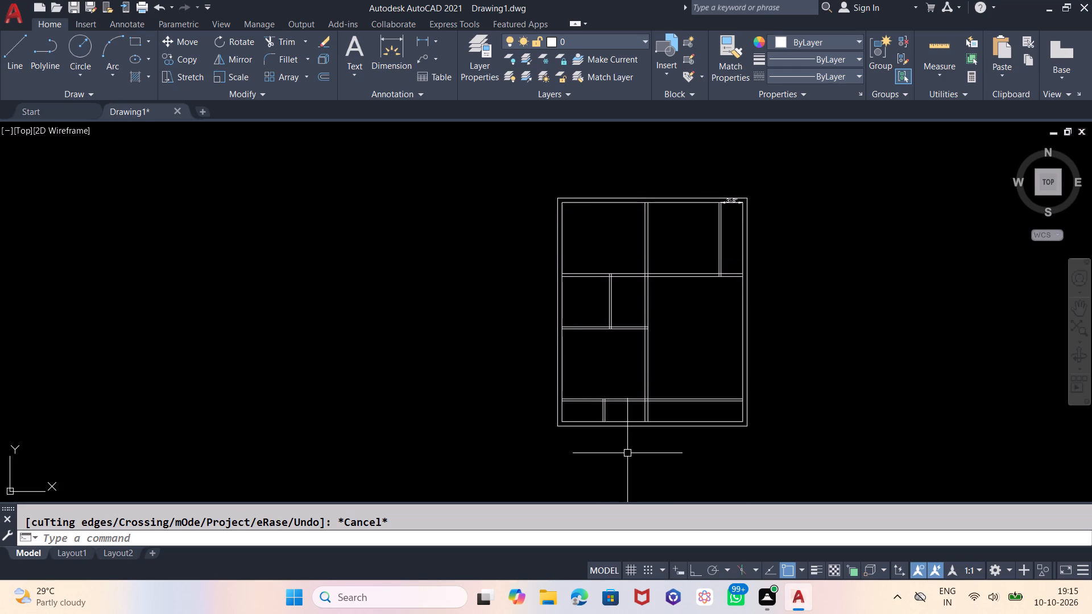
{"action": "type", "text": "TR"}
{"action": "key", "text": "Return"}
{"action": "key", "text": "Return"}
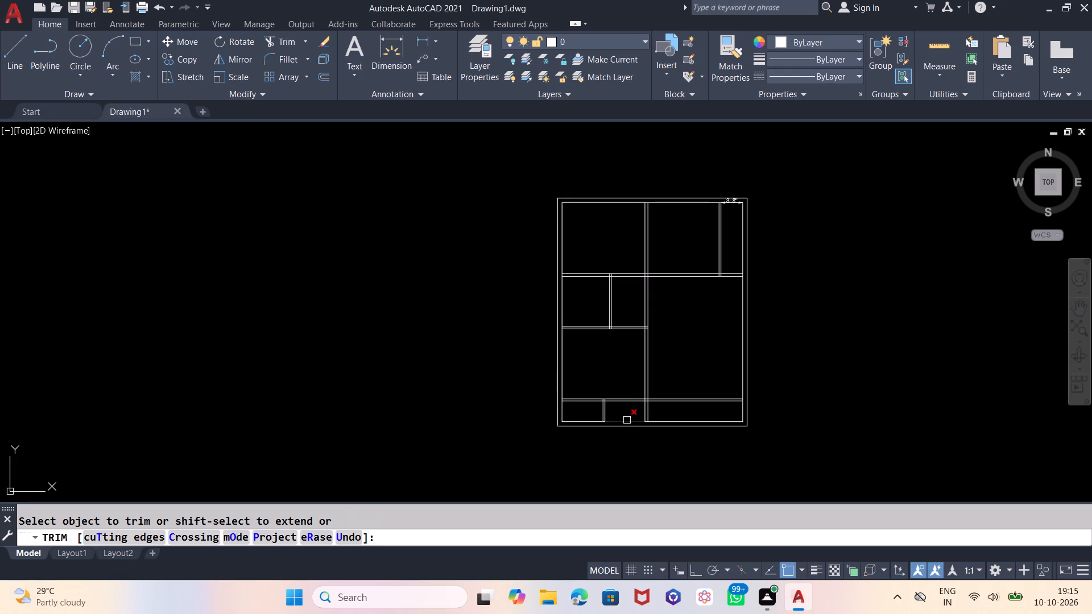
{"action": "scroll", "coordinate": [627, 416], "scroll_direction": "up", "scroll_amount": 2}
{"action": "left_click", "coordinate": [630, 405]}
{"action": "left_click", "coordinate": [630, 354]}
{"action": "left_click_drag", "start_coordinate": [822, 329], "coordinate": [821, 339]}
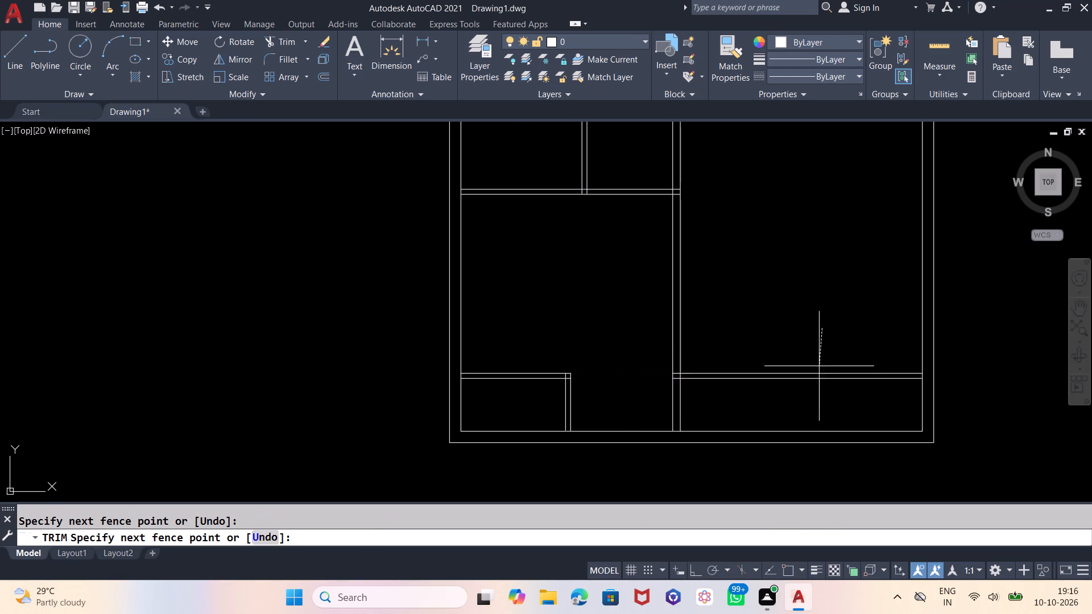
{"action": "left_click", "coordinate": [817, 393]}
{"action": "scroll", "coordinate": [684, 372], "scroll_direction": "up", "scroll_amount": 3}
{"action": "left_click", "coordinate": [655, 384]}
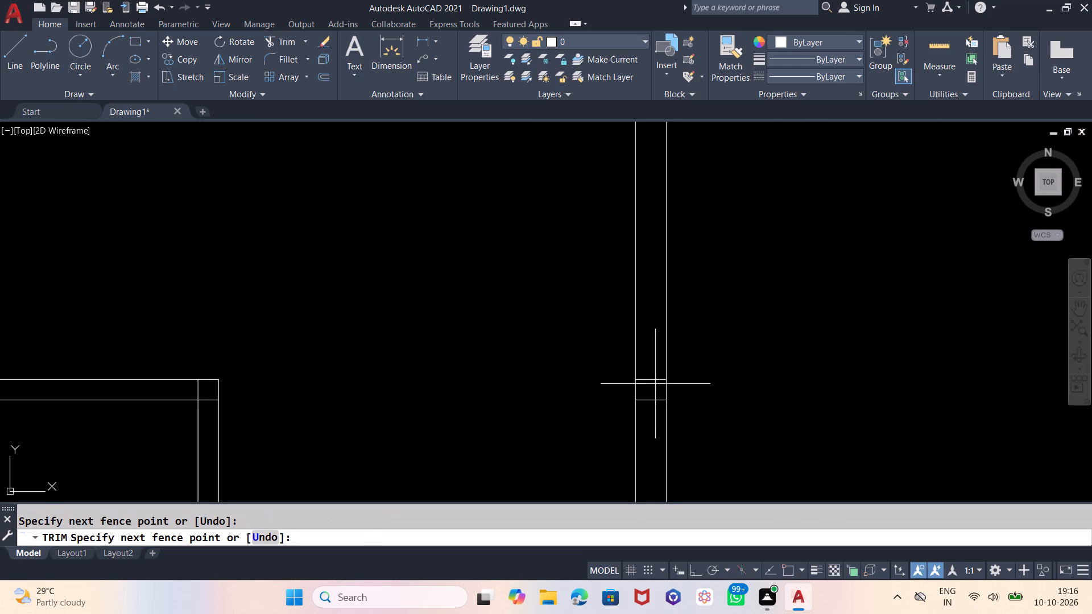
{"action": "left_click", "coordinate": [651, 413]}
{"action": "left_click", "coordinate": [650, 382]}
{"action": "scroll", "coordinate": [725, 409], "scroll_direction": "down", "scroll_amount": 2}
{"action": "scroll", "coordinate": [581, 359], "scroll_direction": "down", "scroll_amount": 2}
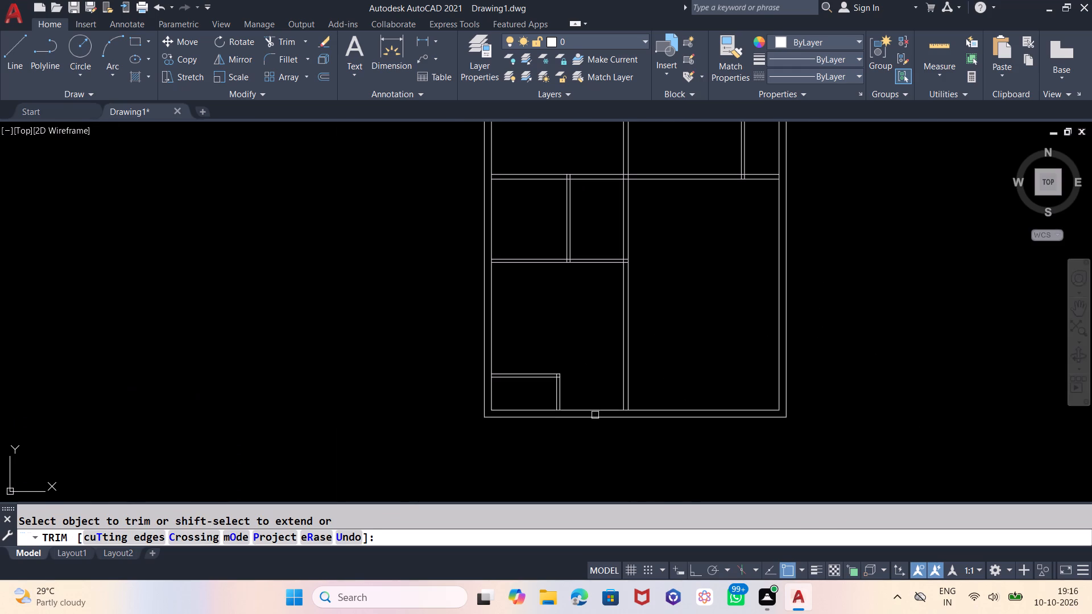
{"action": "middle_click_drag", "start_coordinate": [589, 448], "coordinate": [582, 466]}
{"action": "key", "text": "Escape"}
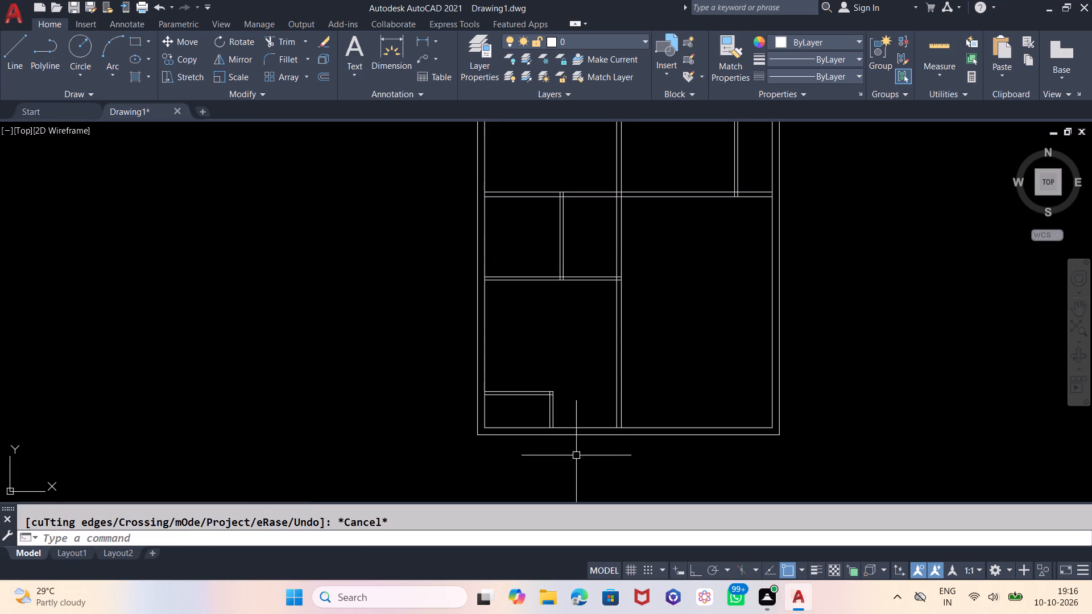
Measure the distance from the middle horizontal partition's lower face to the bottom inner wall line along the central partition using a temporary dimension.
{"action": "left_click", "coordinate": [402, 47]}
{"action": "scroll", "coordinate": [602, 292], "scroll_direction": "up", "scroll_amount": 1}
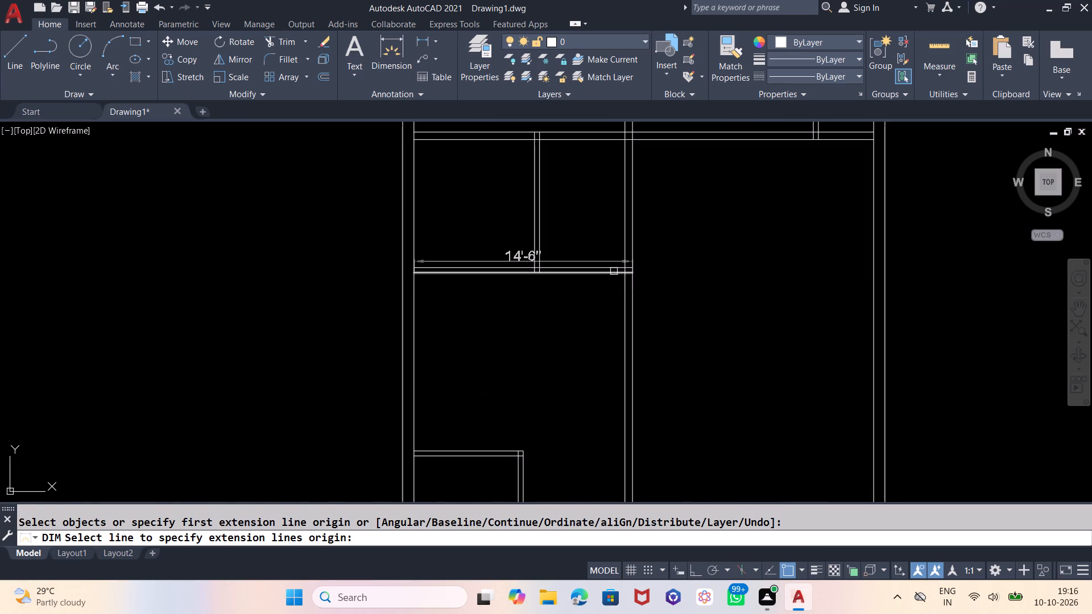
{"action": "scroll", "coordinate": [622, 271], "scroll_direction": "up", "scroll_amount": 2}
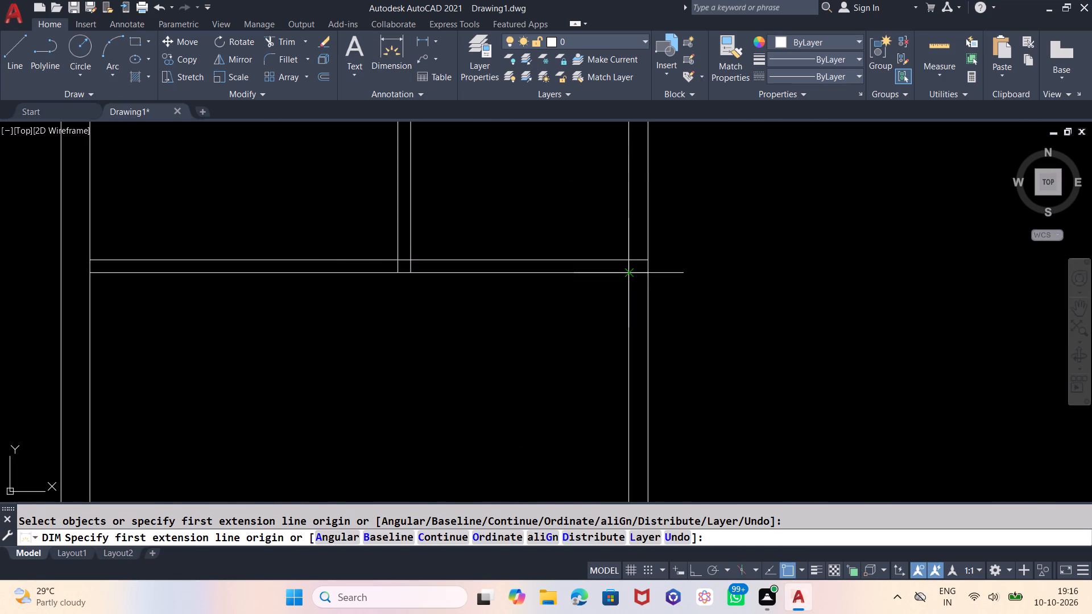
{"action": "left_click", "coordinate": [632, 274]}
{"action": "scroll", "coordinate": [634, 208], "scroll_direction": "down", "scroll_amount": 4}
{"action": "scroll", "coordinate": [622, 317], "scroll_direction": "up", "scroll_amount": 3}
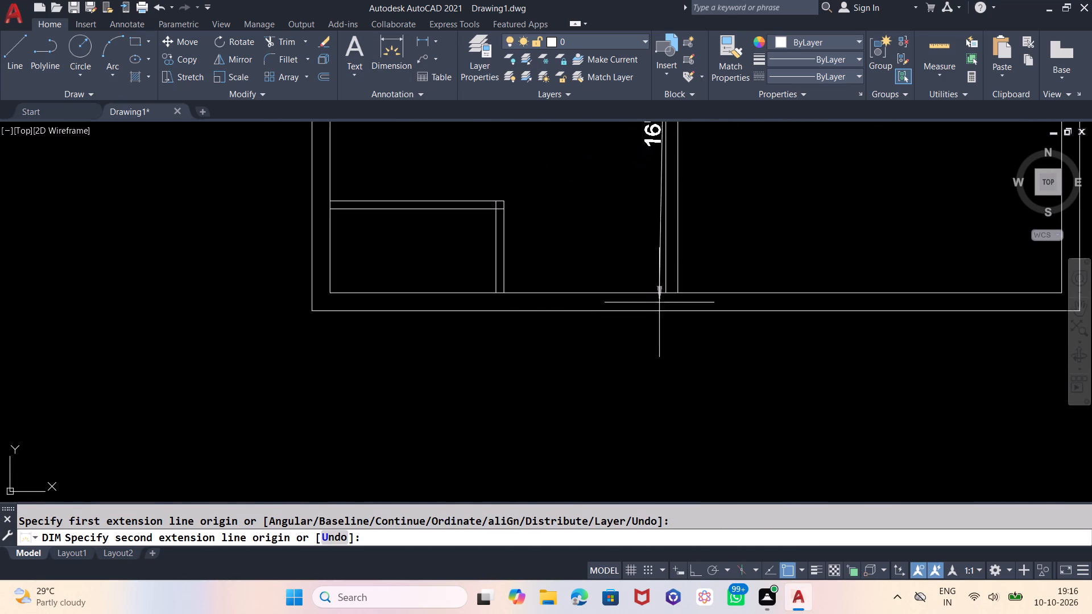
{"action": "left_click", "coordinate": [665, 290]}
{"action": "middle_click_drag", "start_coordinate": [632, 300], "coordinate": [630, 341]}
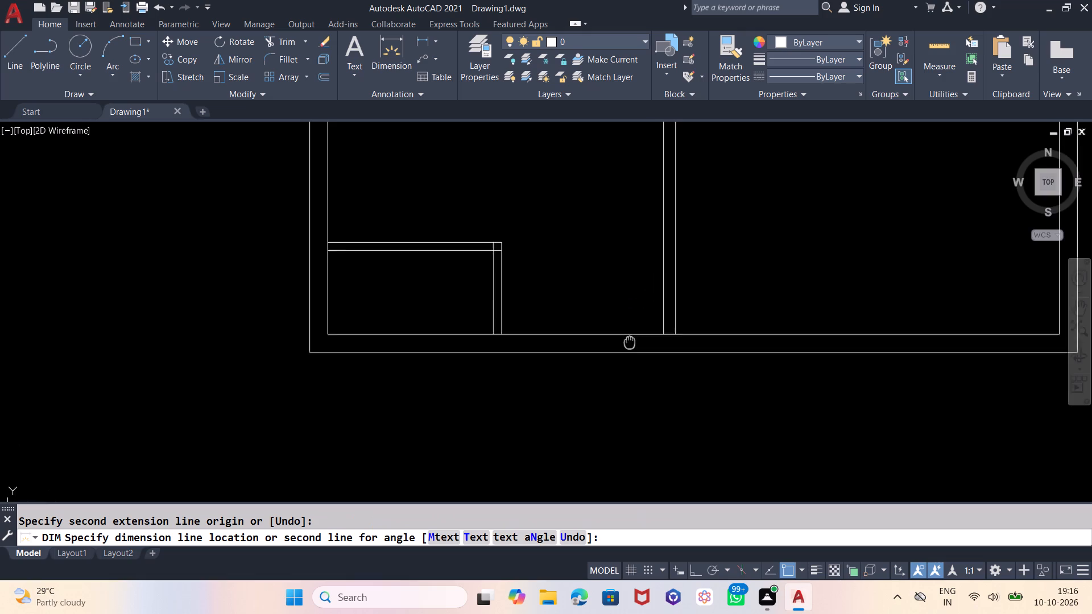
{"action": "middle_click_drag", "start_coordinate": [630, 341], "coordinate": [621, 421]}
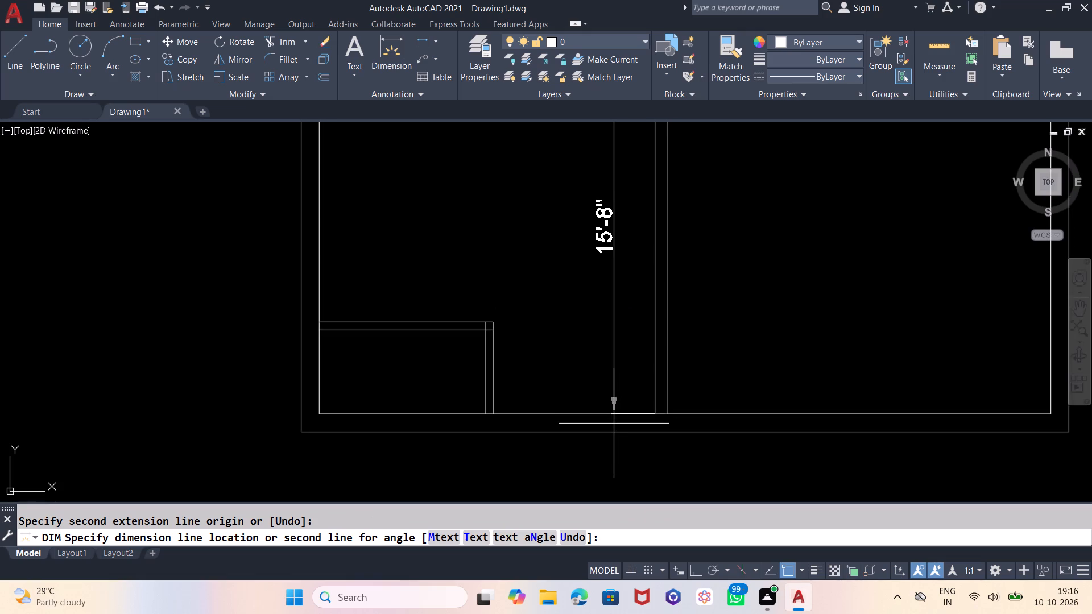
{"action": "key", "text": "Escape"}
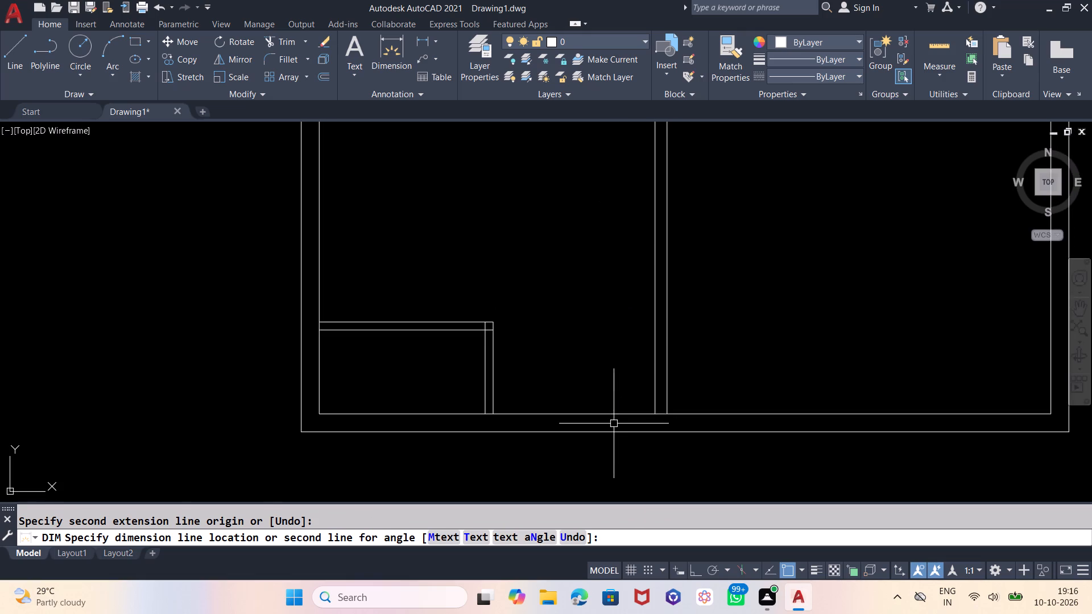
Delete the dimension across the narrow upper-right room at the top wall.
{"action": "middle_click_drag", "start_coordinate": [590, 466], "coordinate": [570, 485]}
{"action": "scroll", "coordinate": [560, 471], "scroll_direction": "down", "scroll_amount": 2}
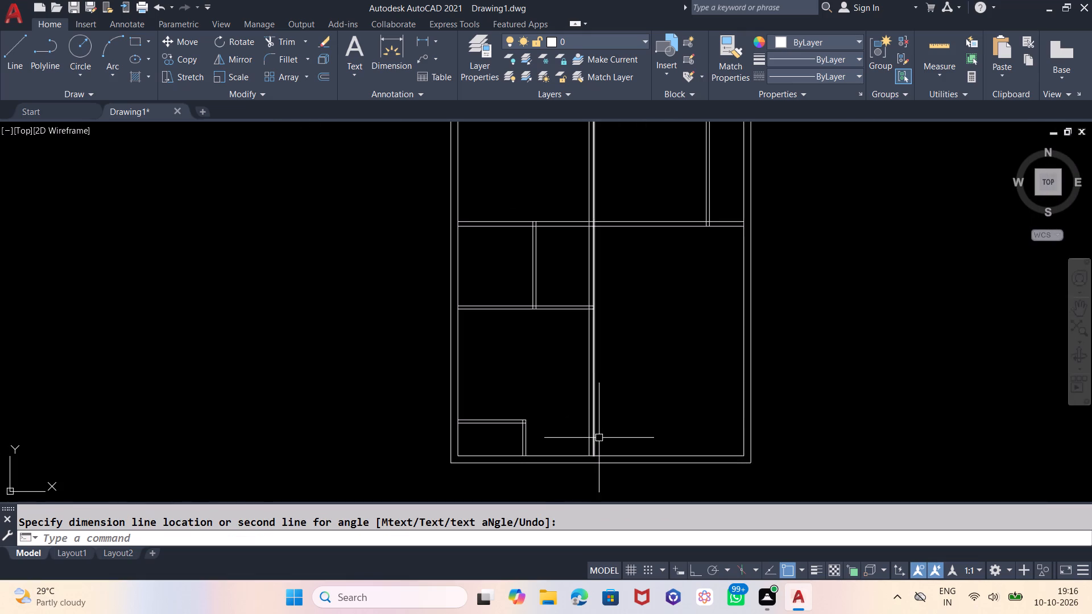
{"action": "middle_click_drag", "start_coordinate": [629, 366], "coordinate": [597, 400]}
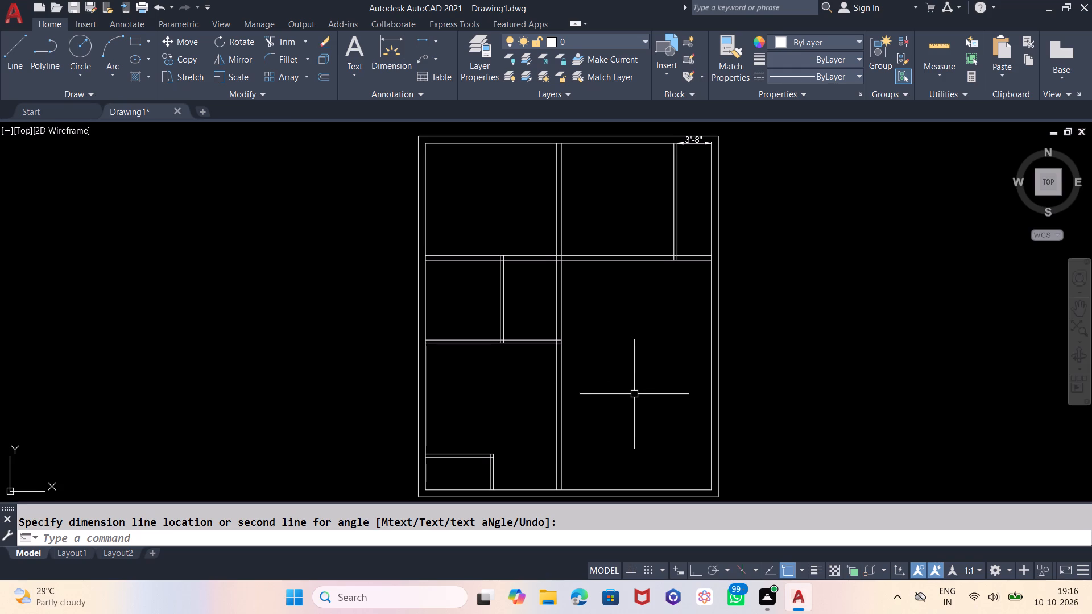
{"action": "middle_click_drag", "start_coordinate": [627, 392], "coordinate": [584, 384]}
{"action": "middle_click_drag", "start_coordinate": [586, 376], "coordinate": [561, 424]}
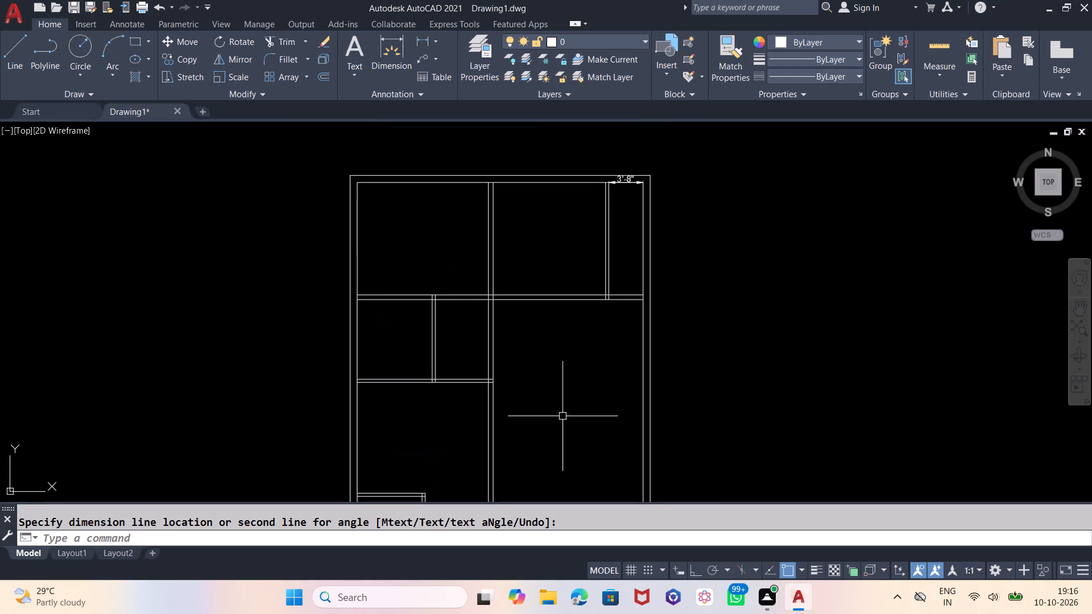
{"action": "scroll", "coordinate": [612, 173], "scroll_direction": "up", "scroll_amount": 4}
{"action": "left_click", "coordinate": [661, 208]}
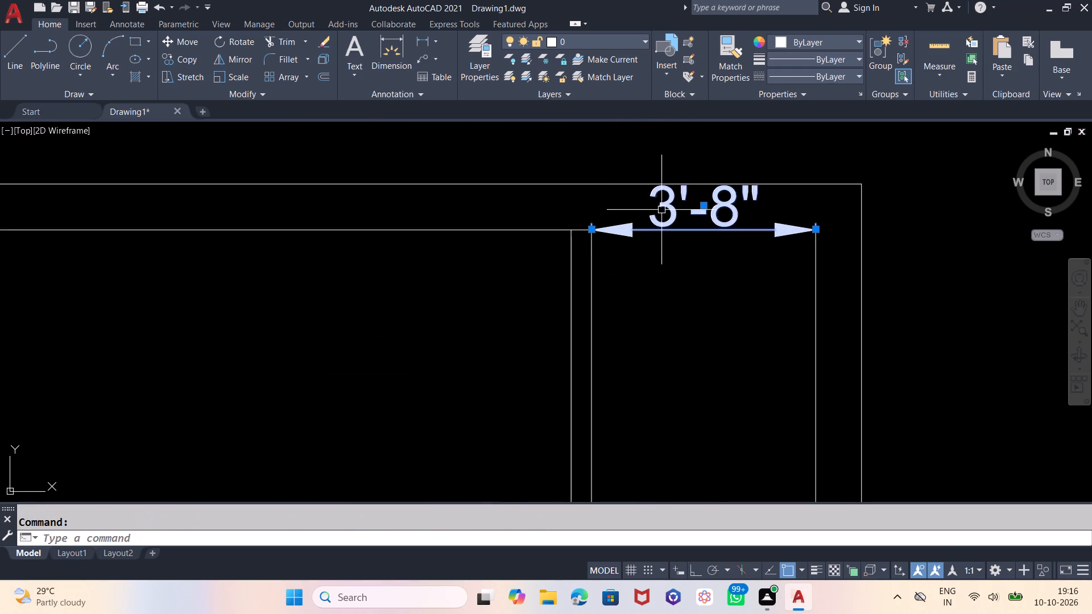
{"action": "key", "text": "Delete"}
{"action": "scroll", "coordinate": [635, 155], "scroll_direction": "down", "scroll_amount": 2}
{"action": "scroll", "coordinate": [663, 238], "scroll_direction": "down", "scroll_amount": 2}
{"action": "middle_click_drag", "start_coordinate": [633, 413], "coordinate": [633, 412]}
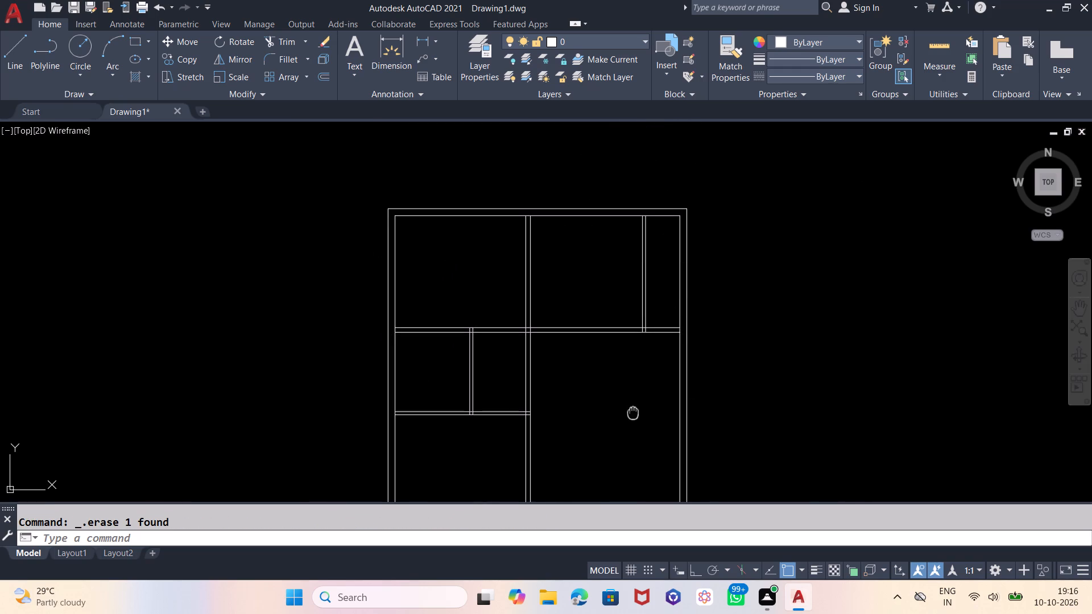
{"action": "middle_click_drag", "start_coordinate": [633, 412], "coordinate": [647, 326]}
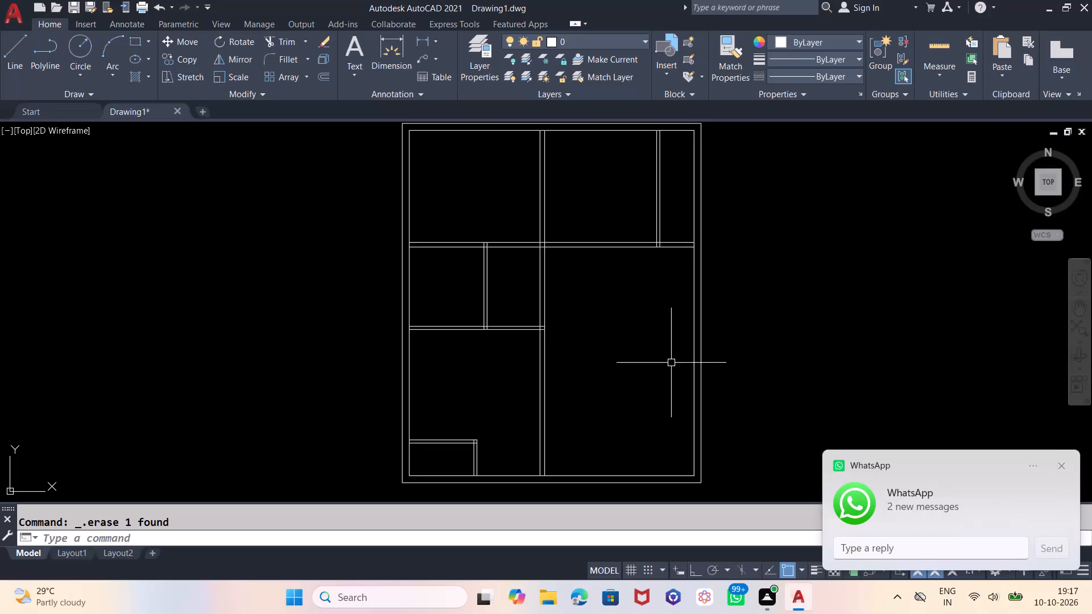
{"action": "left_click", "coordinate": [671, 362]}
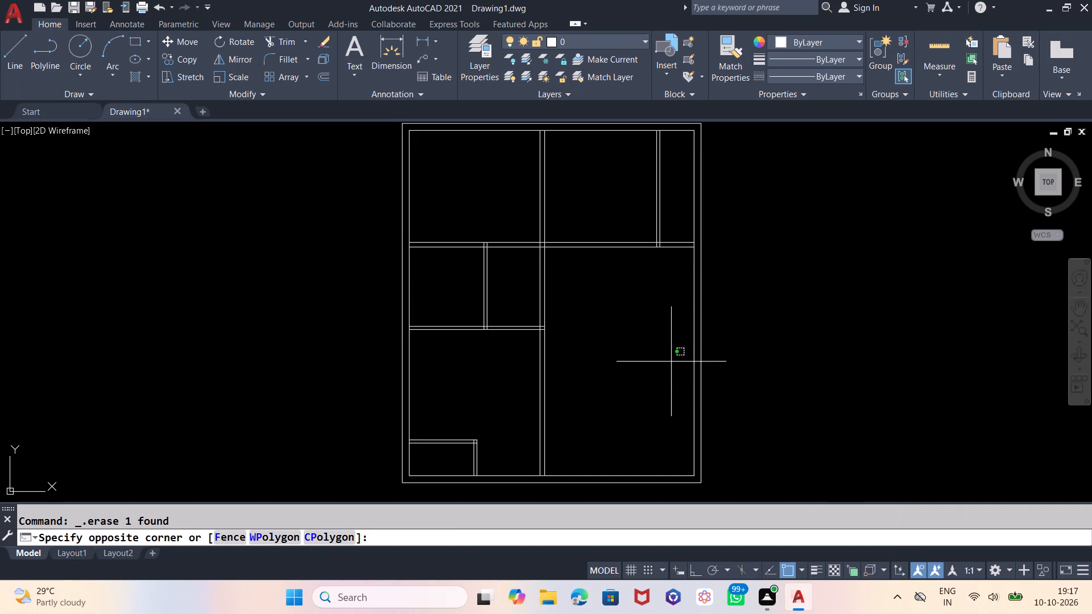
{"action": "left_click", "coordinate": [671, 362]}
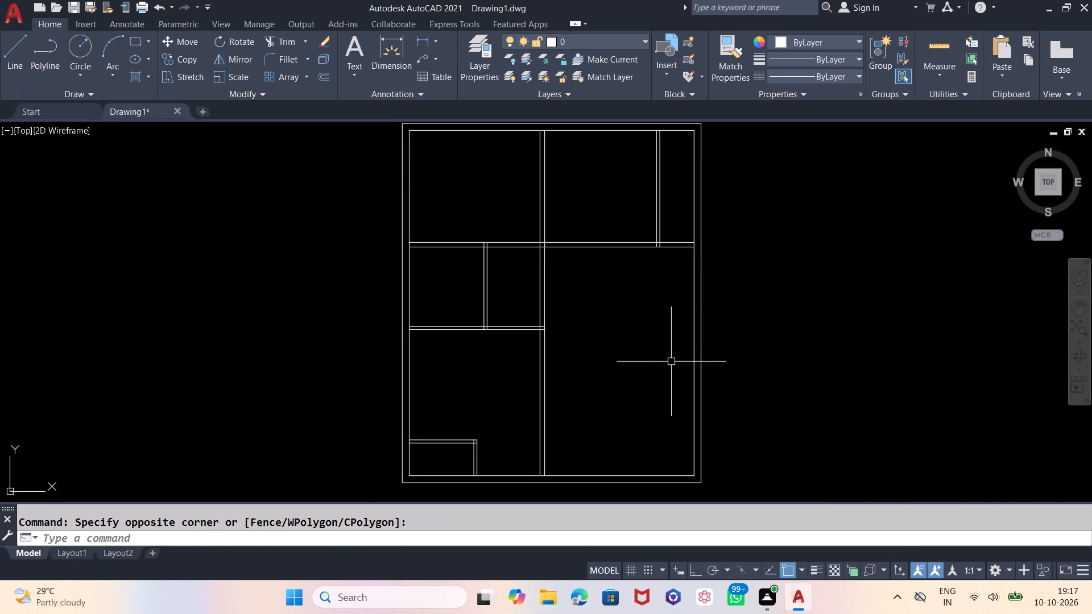
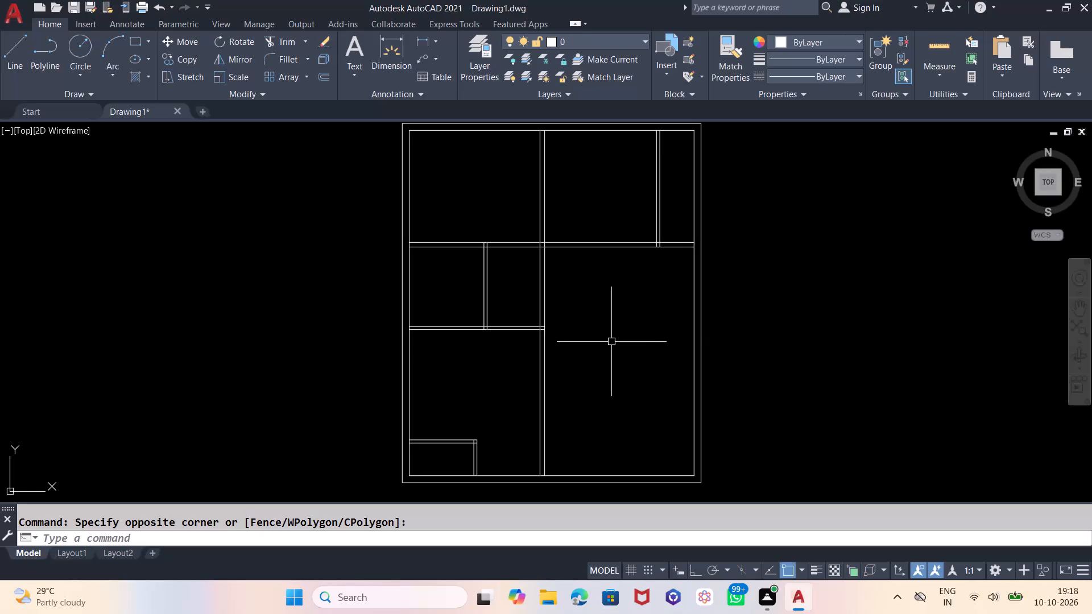
Offset the upper horizontal partition's lower line 15'6" downward.
{"action": "middle_click_drag", "start_coordinate": [631, 365], "coordinate": [610, 370]}
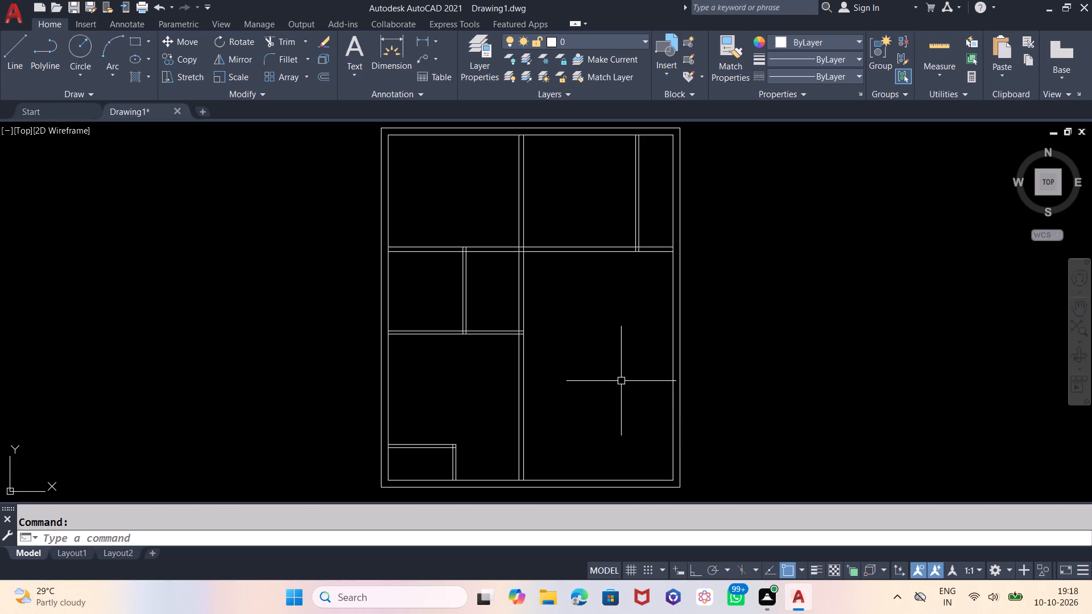
{"action": "key", "text": "o"}
{"action": "key", "text": "Return"}
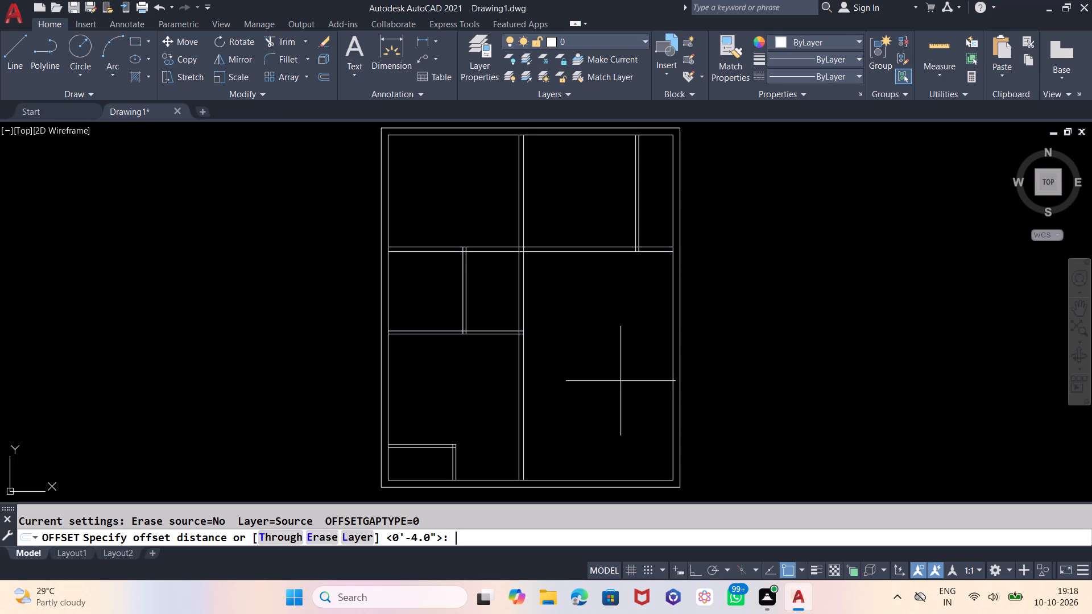
{"action": "type", "text": "15'"}
{"action": "type", "text": "6\""}
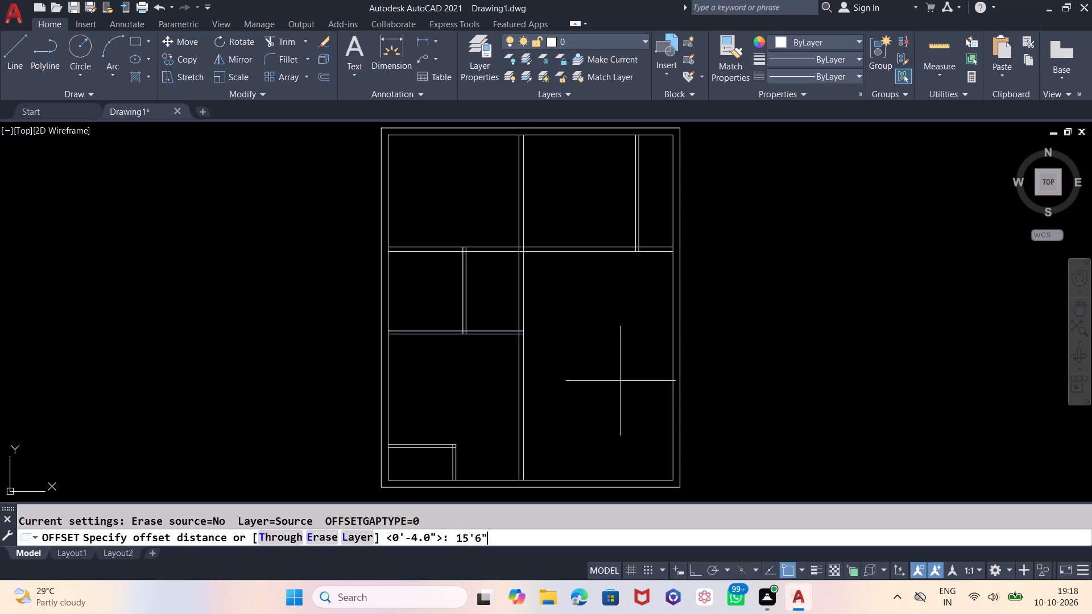
{"action": "key", "text": "Return"}
{"action": "left_click", "coordinate": [622, 253]}
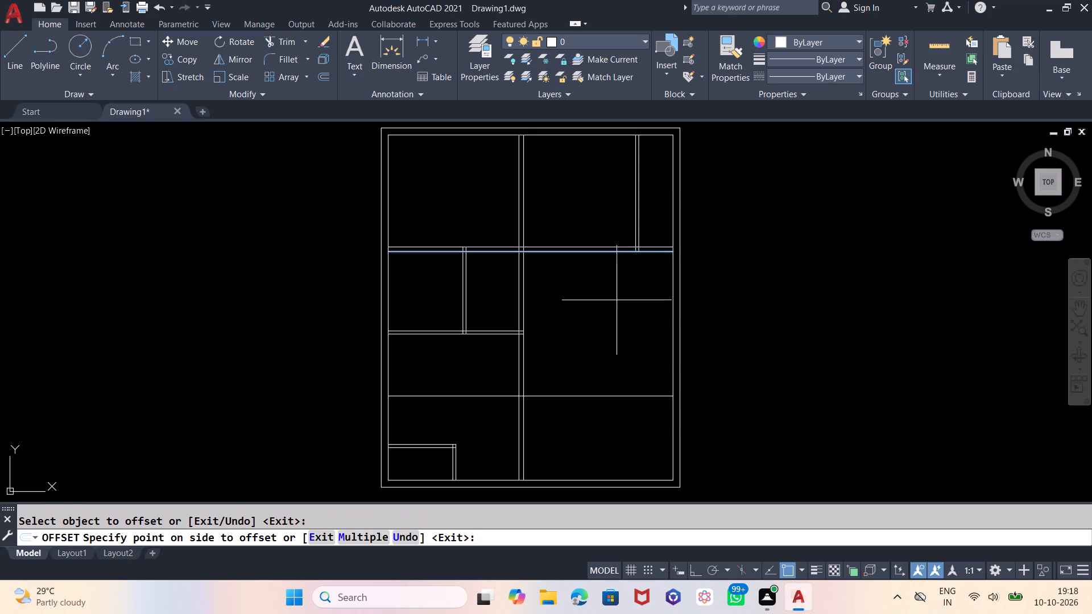
{"action": "left_click", "coordinate": [588, 418]}
{"action": "key", "text": "Escape"}
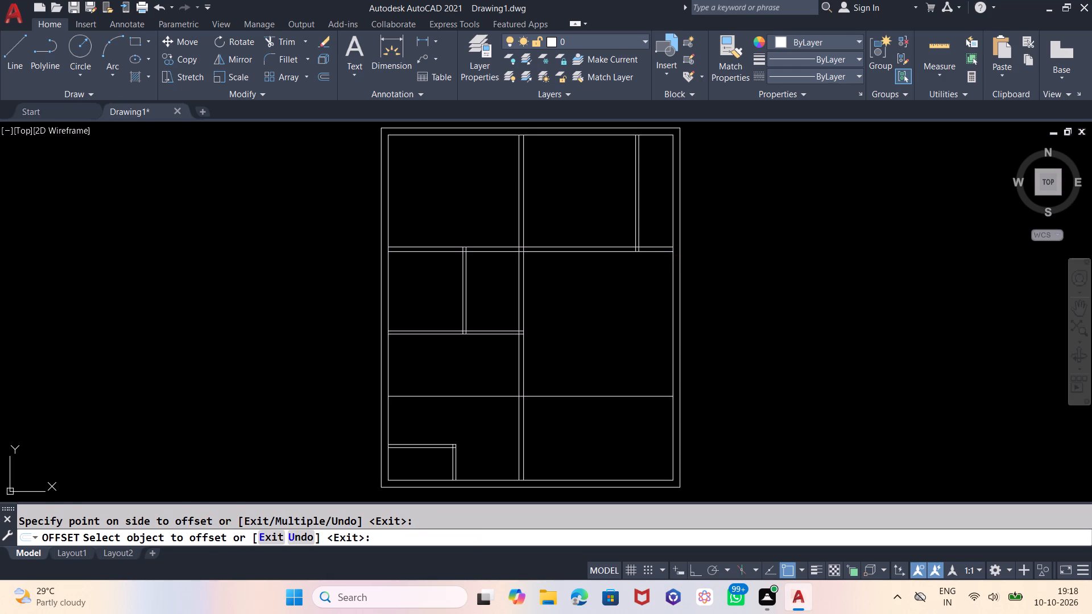
Offset the new horizontal line below the upper partition 9" downward to give the wall its thickness.
{"action": "key", "text": "o"}
{"action": "key", "text": "Return"}
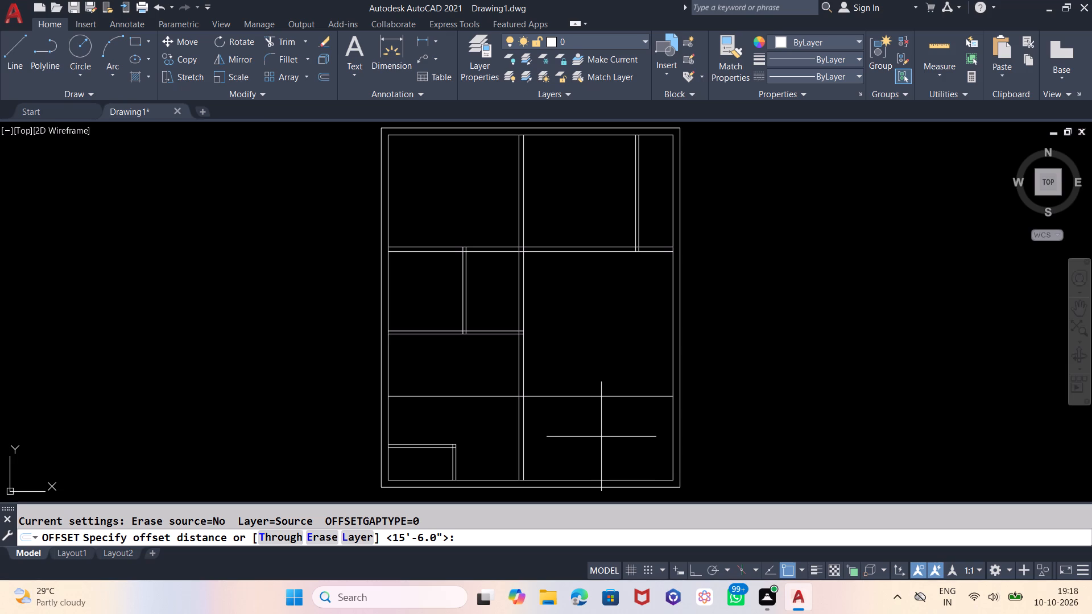
{"action": "key", "text": "4"}
{"action": "key", "text": "BackSpace"}
{"action": "key", "text": "9"}
{"action": "key", "text": "Return"}
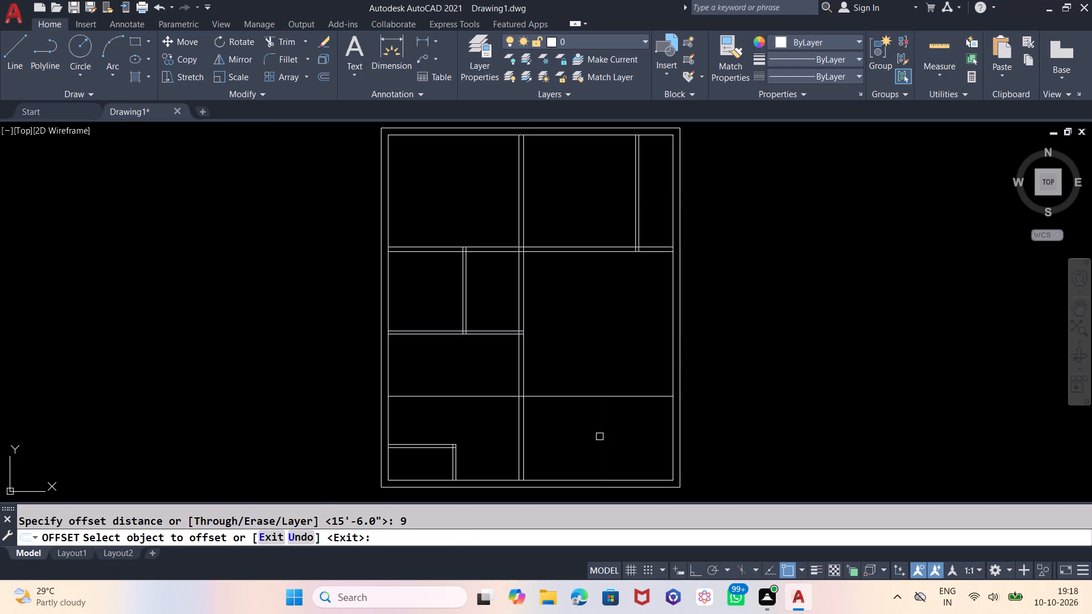
{"action": "left_click", "coordinate": [599, 399]}
{"action": "left_click", "coordinate": [599, 418]}
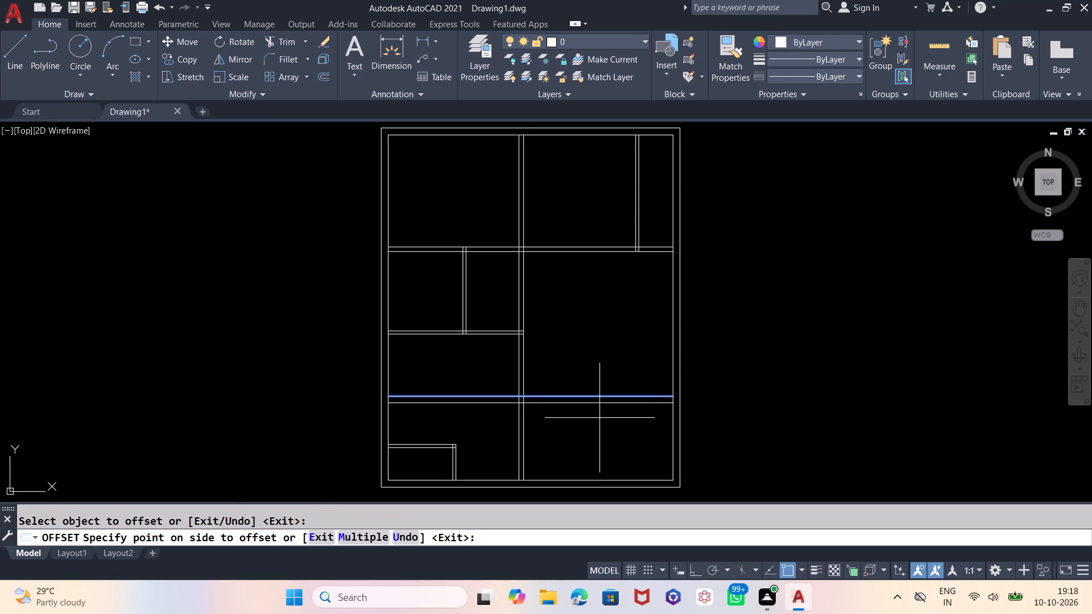
{"action": "key", "text": "Escape"}
Trim both lines of the new 9" horizontal wall on the left side of the central vertical partition.
{"action": "key", "text": "t"}
{"action": "key", "text": "r"}
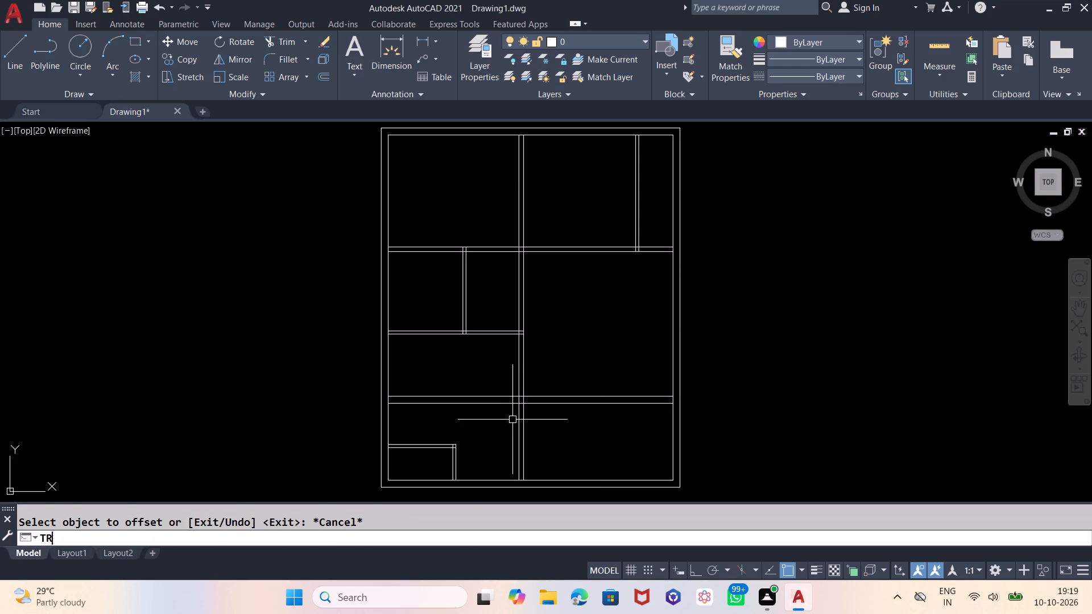
{"action": "key", "text": "Return"}
{"action": "key", "text": "Return"}
{"action": "left_click", "coordinate": [501, 421]}
{"action": "left_click", "coordinate": [498, 383]}
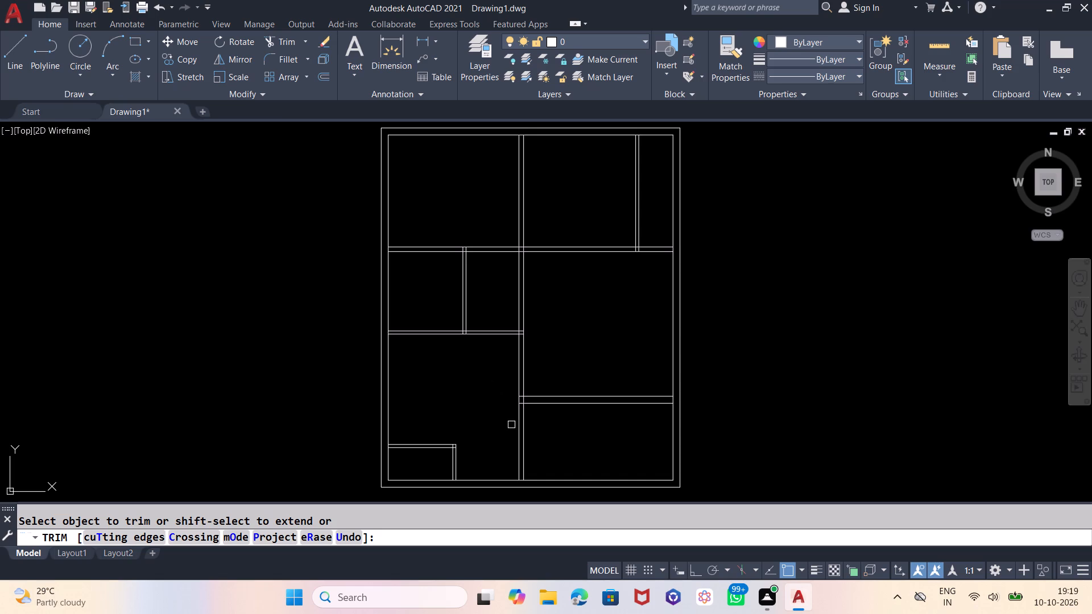
{"action": "key", "text": "Escape"}
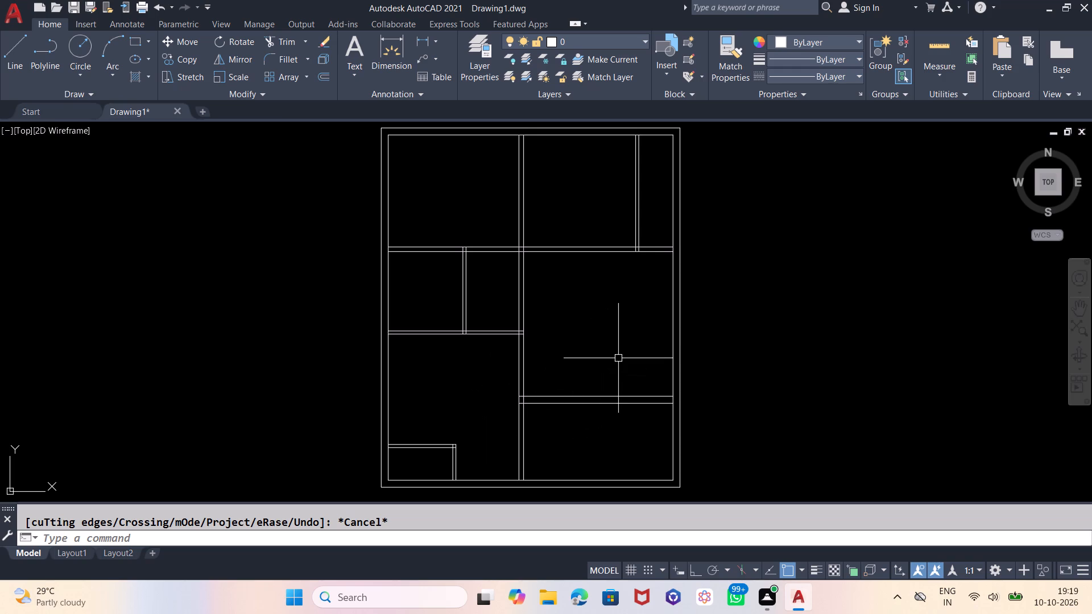
{"action": "key", "text": "Escape"}
Offset the central partition's left and right lines 3" outward, and the upper horizontal partition's lower line 3" downward.
{"action": "middle_click_drag", "start_coordinate": [562, 293], "coordinate": [573, 336]}
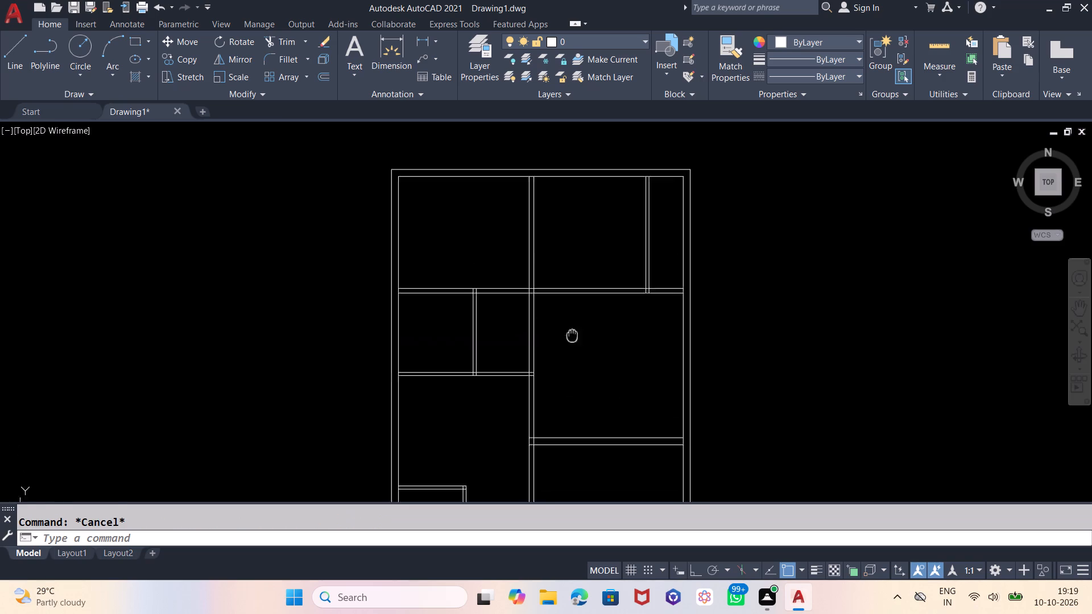
{"action": "middle_click_drag", "start_coordinate": [573, 336], "coordinate": [582, 364]}
{"action": "key", "text": "o"}
{"action": "key", "text": "Return"}
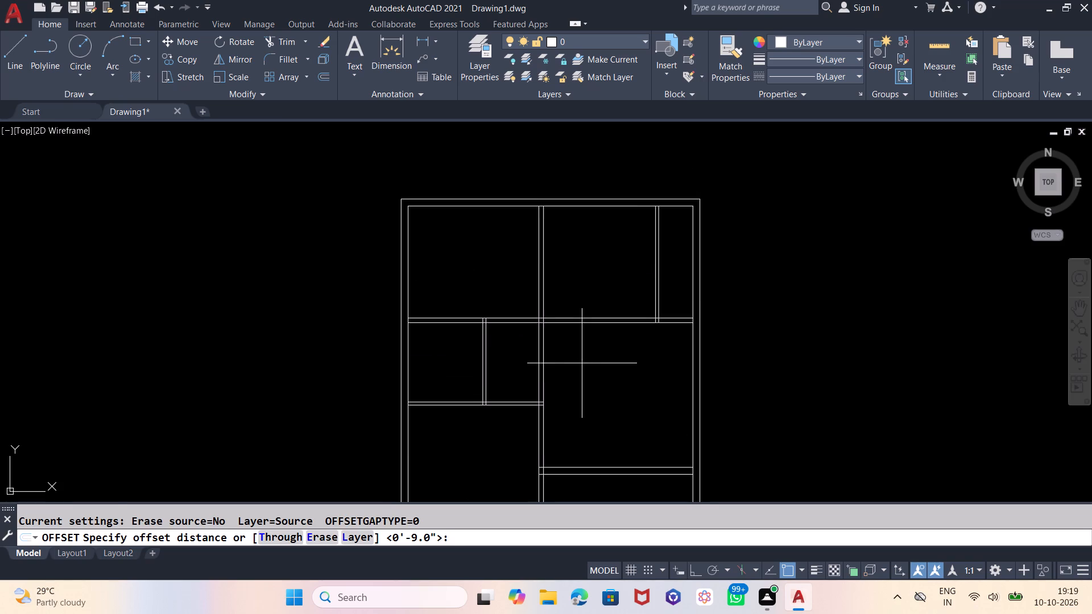
{"action": "key", "text": "3"}
{"action": "key", "text": "Return"}
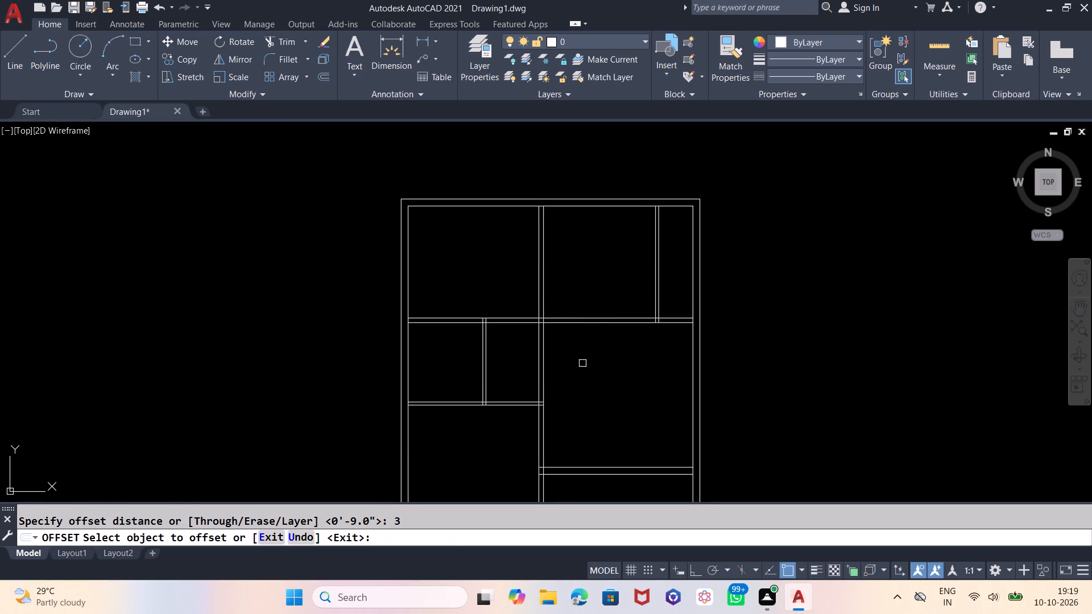
{"action": "scroll", "coordinate": [547, 317], "scroll_direction": "up", "scroll_amount": 2}
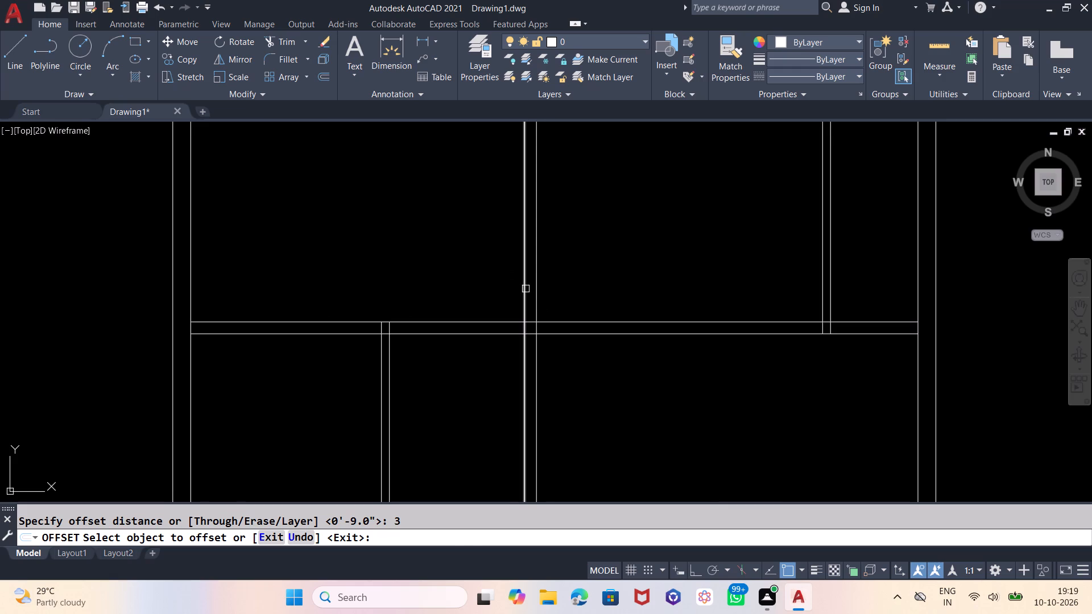
{"action": "left_click", "coordinate": [526, 289]}
{"action": "left_click", "coordinate": [483, 288]}
{"action": "scroll", "coordinate": [483, 283], "scroll_direction": "down", "scroll_amount": 1}
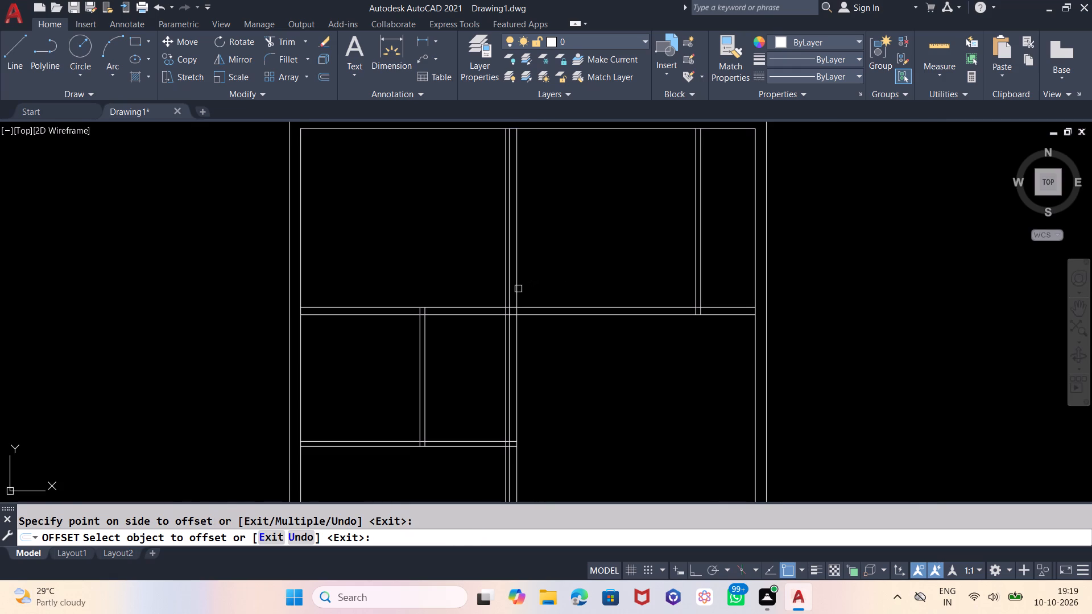
{"action": "left_click", "coordinate": [518, 289]}
{"action": "left_click", "coordinate": [566, 280]}
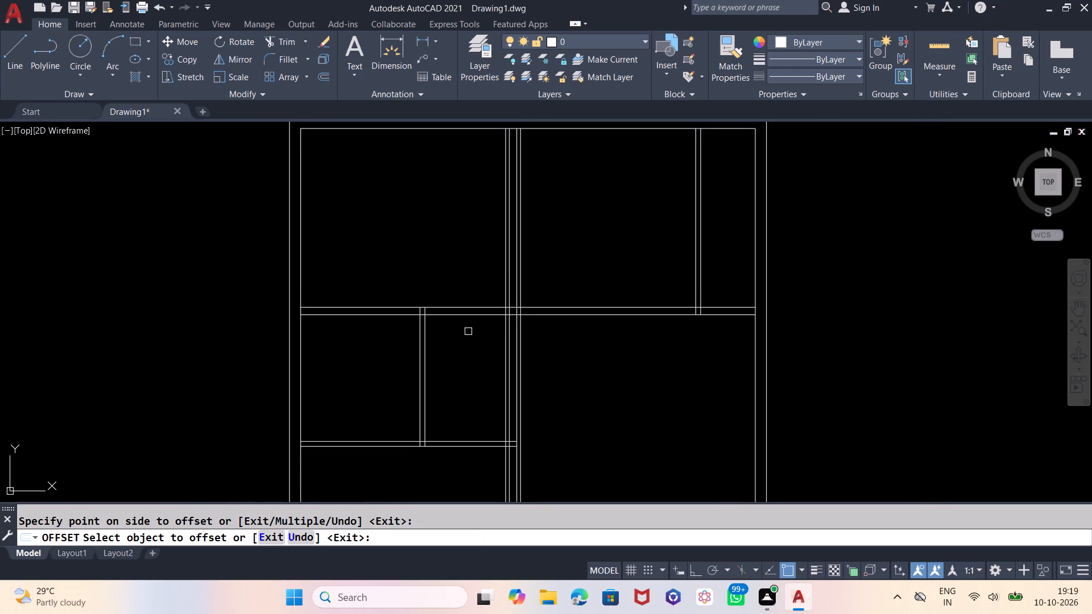
{"action": "left_click", "coordinate": [437, 316]}
{"action": "left_click", "coordinate": [442, 360]}
{"action": "middle_click_drag", "start_coordinate": [442, 355], "coordinate": [459, 325]}
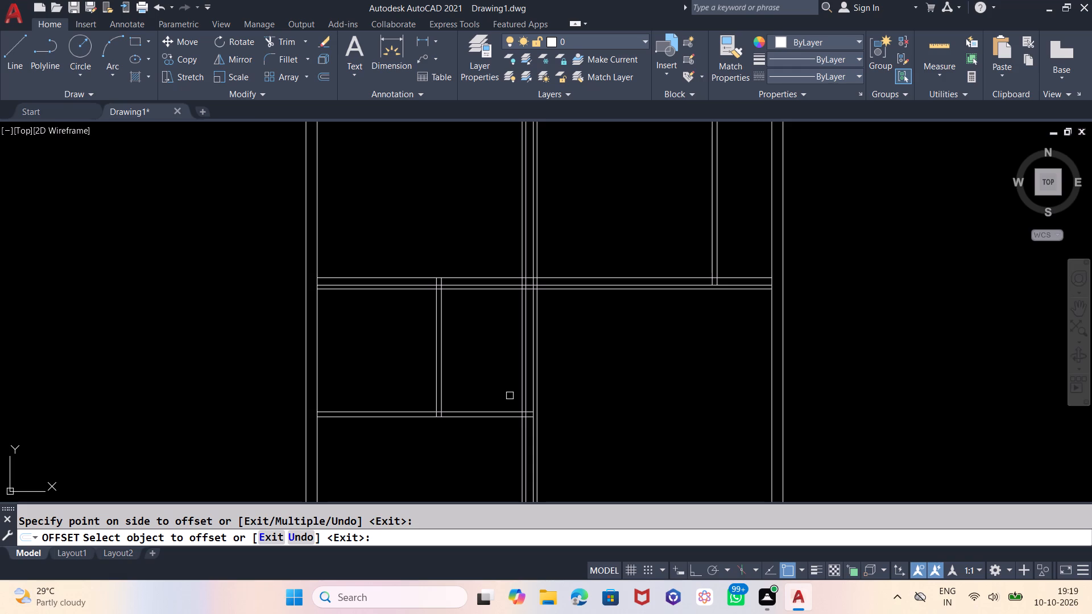
{"action": "key", "text": "Escape"}
Offset the outermost 3" offset lines on either side of the central partition 3' outward, one left and one right.
{"action": "key", "text": "o"}
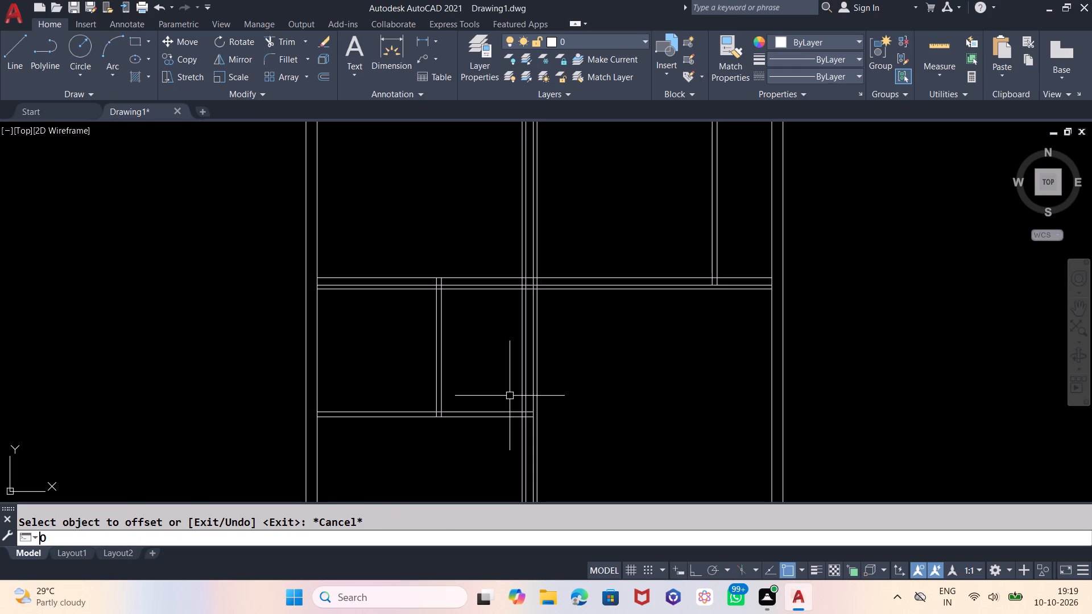
{"action": "key", "text": "Return"}
{"action": "type", "text": "3'"}
{"action": "key", "text": "Return"}
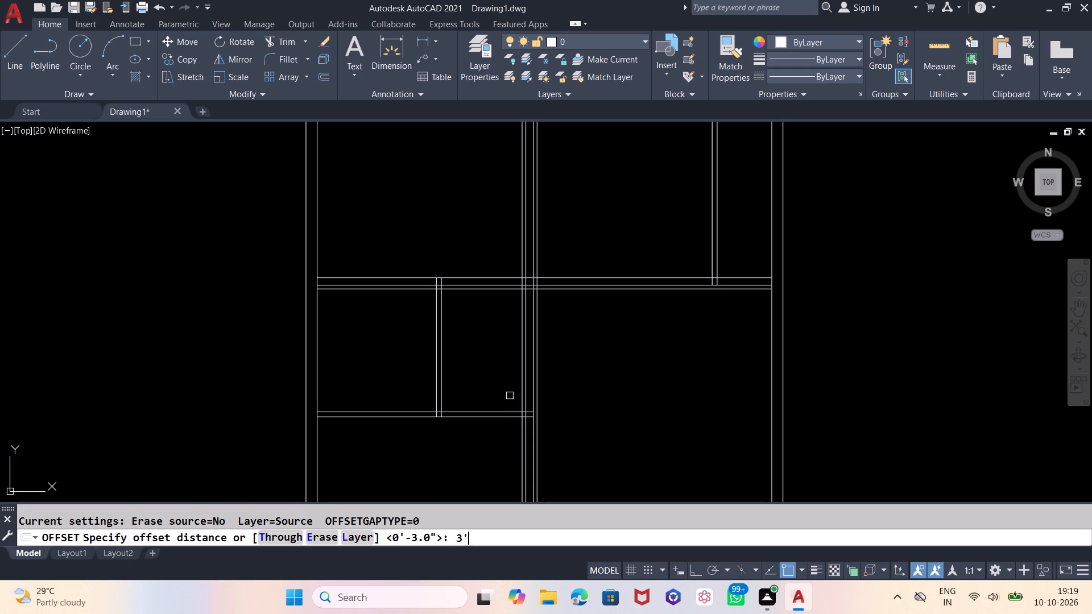
{"action": "left_click", "coordinate": [481, 303]}
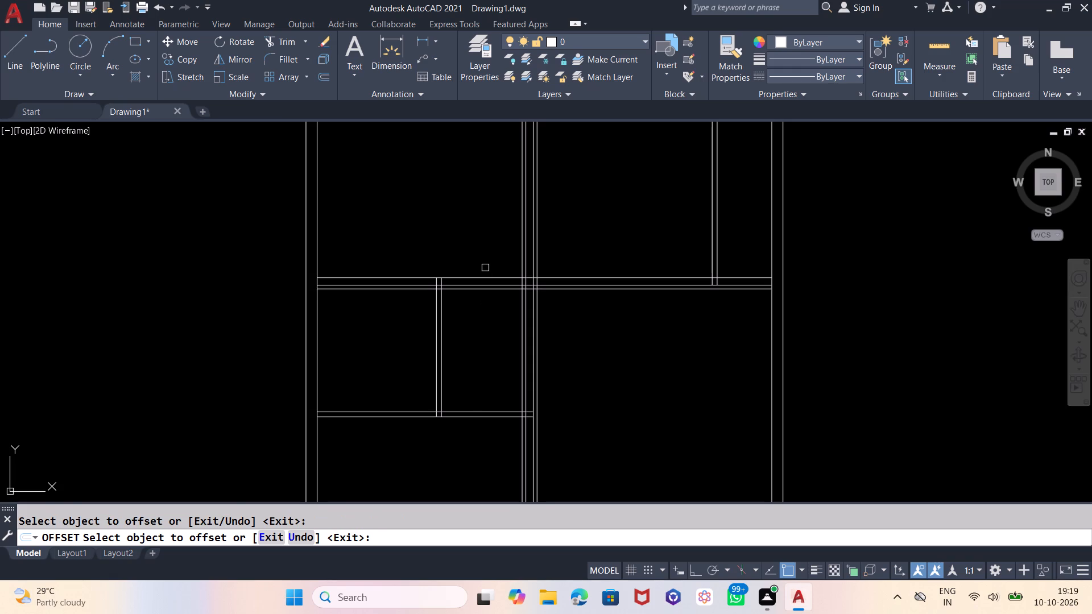
{"action": "scroll", "coordinate": [524, 259], "scroll_direction": "up", "scroll_amount": 2}
{"action": "left_click", "coordinate": [516, 260]}
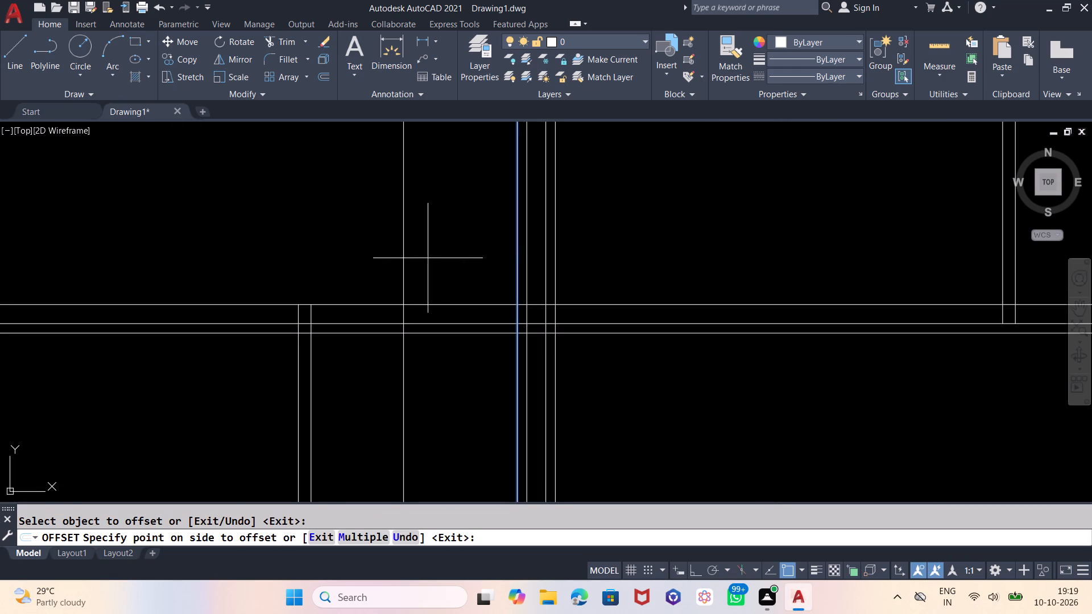
{"action": "left_click", "coordinate": [380, 255]}
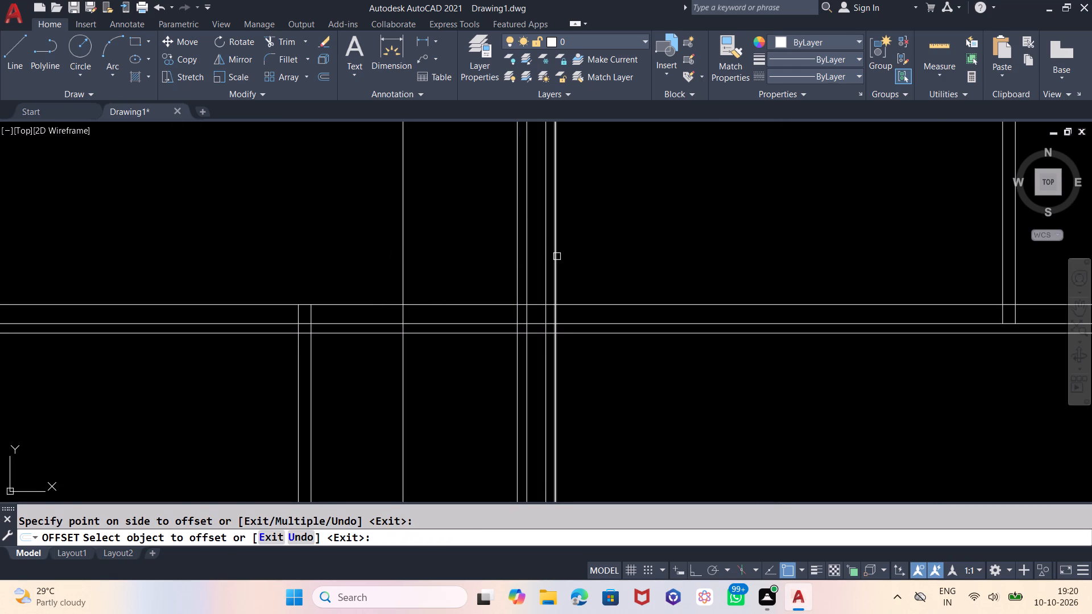
{"action": "left_click", "coordinate": [557, 256]}
{"action": "left_click", "coordinate": [731, 240]}
{"action": "scroll", "coordinate": [629, 229], "scroll_direction": "down", "scroll_amount": 2}
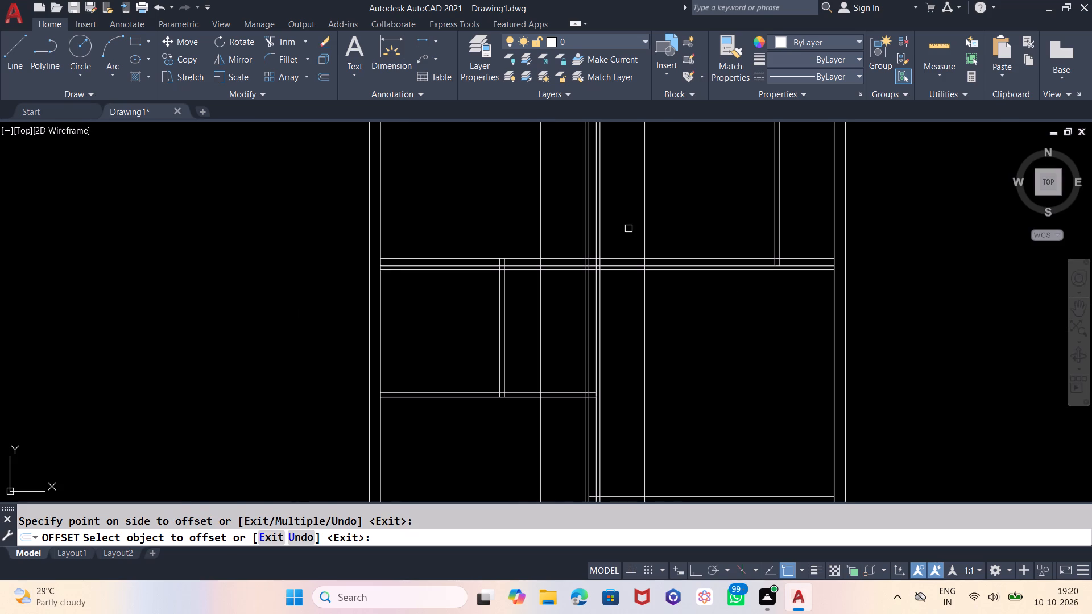
{"action": "scroll", "coordinate": [540, 282], "scroll_direction": "down", "scroll_amount": 1}
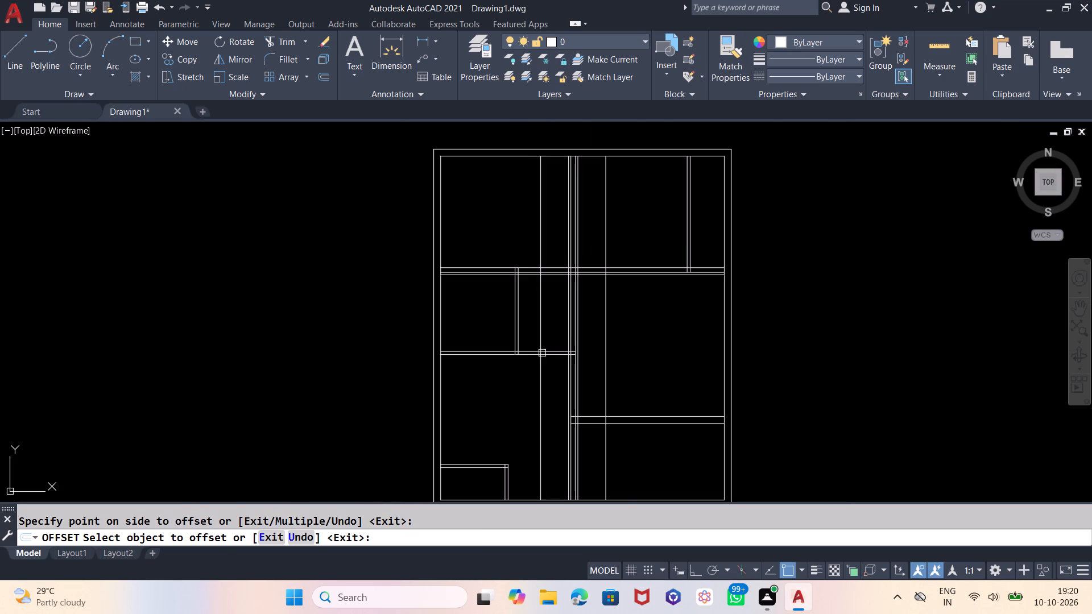
{"action": "scroll", "coordinate": [540, 380], "scroll_direction": "up", "scroll_amount": 2}
{"action": "middle_click_drag", "start_coordinate": [570, 344], "coordinate": [568, 377]}
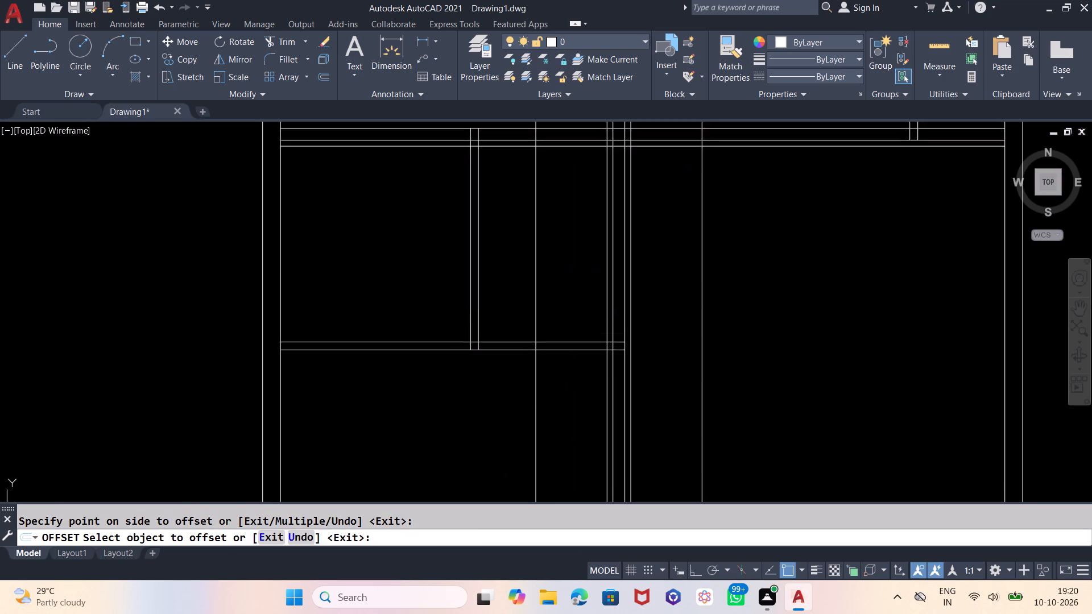
{"action": "scroll", "coordinate": [543, 401], "scroll_direction": "down", "scroll_amount": 2}
{"action": "middle_click_drag", "start_coordinate": [555, 406], "coordinate": [546, 362]}
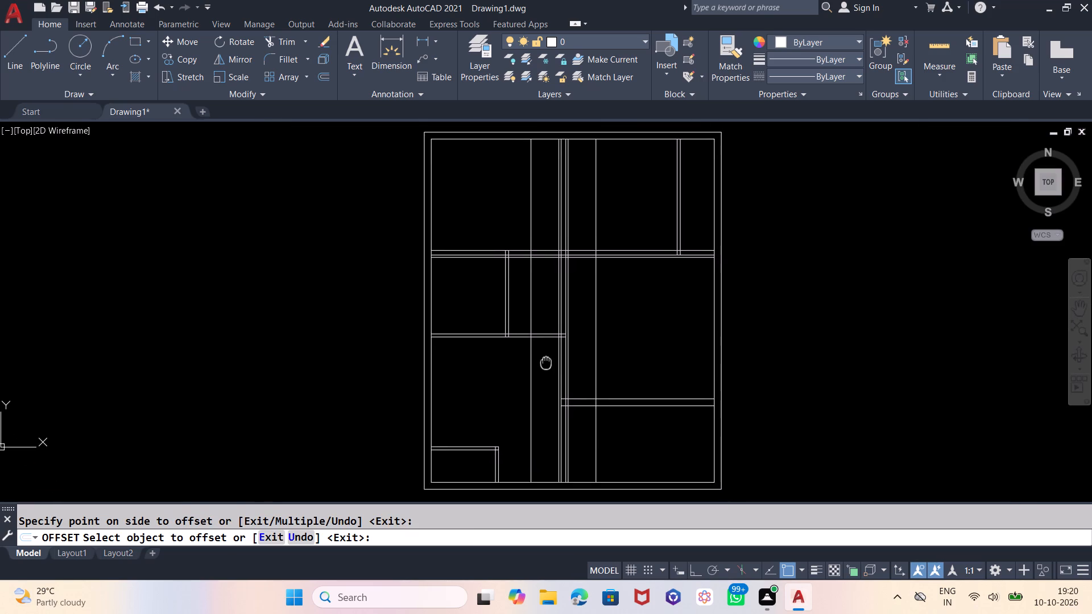
{"action": "middle_click_drag", "start_coordinate": [546, 362], "coordinate": [546, 377]}
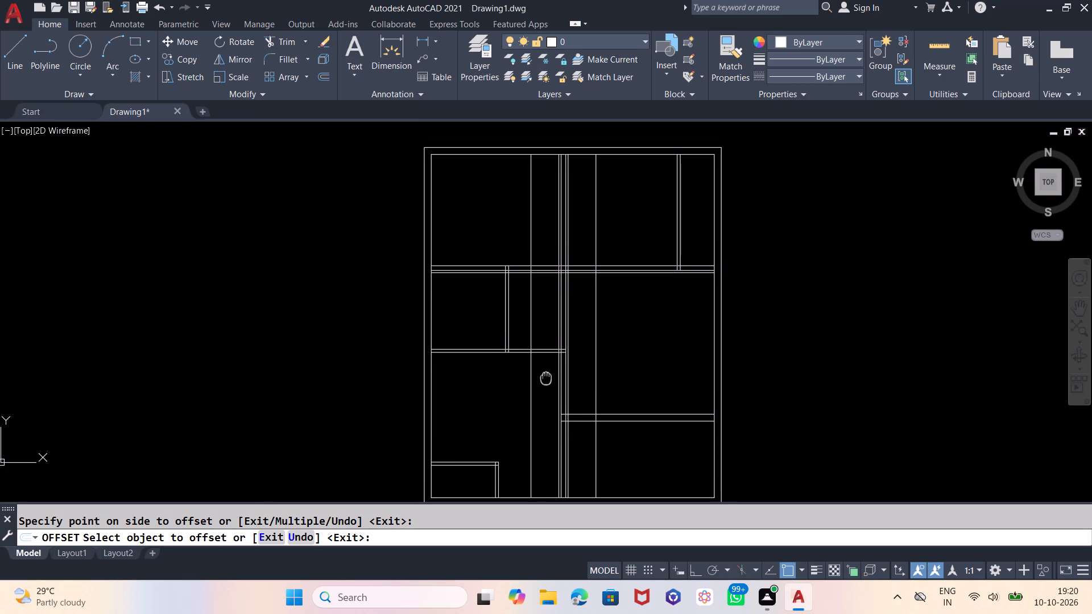
{"action": "middle_click_drag", "start_coordinate": [546, 377], "coordinate": [546, 383]}
{"action": "key", "text": "Escape"}
Trim a 3' opening in the upper horizontal partition left of the central partition, and its vertical guide line above and down to the middle partition.
{"action": "type", "text": "TR"}
{"action": "key", "text": "Return"}
{"action": "key", "text": "Return"}
{"action": "scroll", "coordinate": [543, 293], "scroll_direction": "up", "scroll_amount": 2}
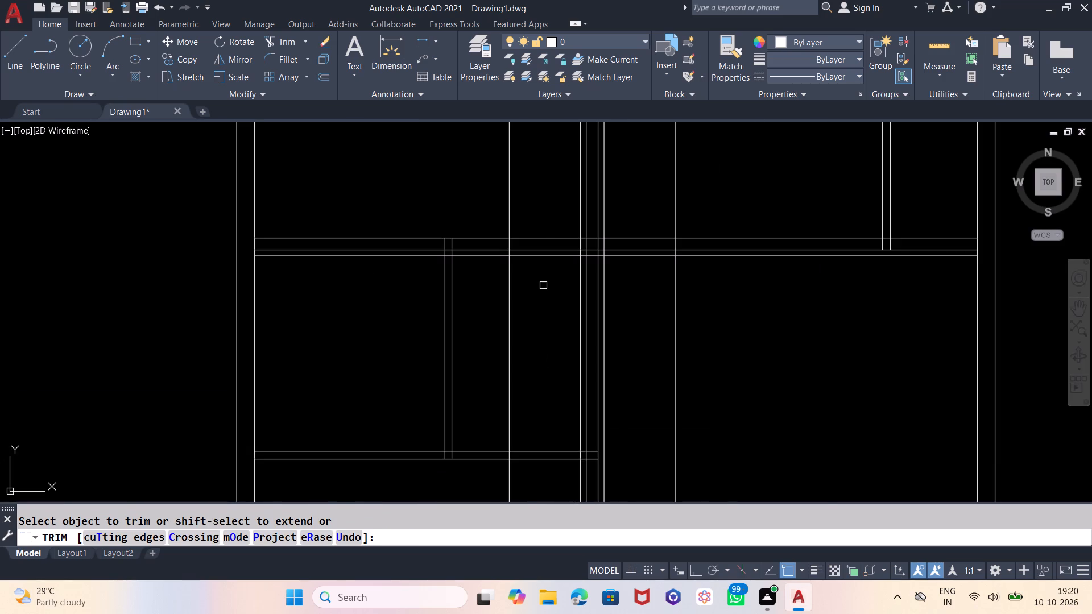
{"action": "left_click", "coordinate": [544, 279]}
{"action": "left_click", "coordinate": [547, 212]}
{"action": "left_click", "coordinate": [542, 201]}
{"action": "left_click", "coordinate": [469, 197]}
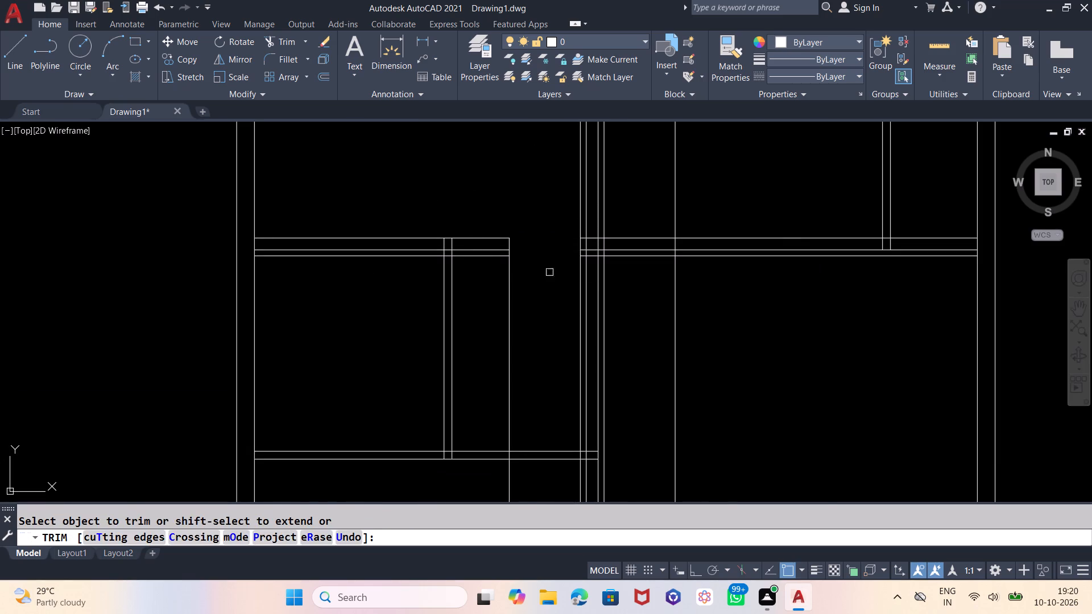
{"action": "left_click_drag", "start_coordinate": [549, 273], "coordinate": [537, 282]}
{"action": "left_click", "coordinate": [503, 299]}
{"action": "left_click", "coordinate": [515, 299]}
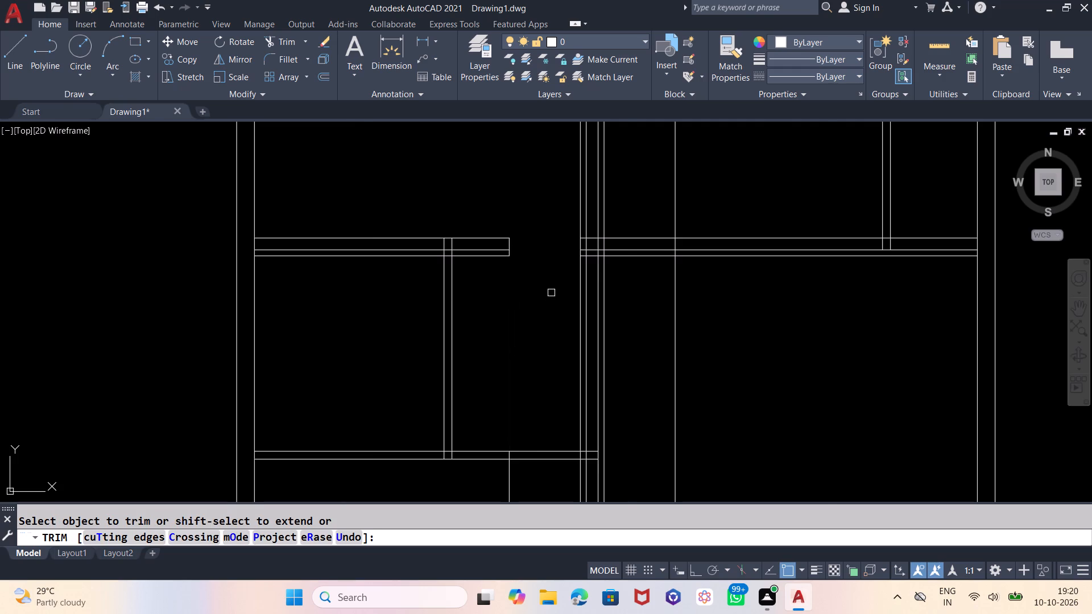
Trim a 3' opening in the middle horizontal partition left of the central partition, and remove its vertical guide line below.
{"action": "scroll", "coordinate": [547, 243], "scroll_direction": "down", "scroll_amount": 1}
{"action": "left_click_drag", "start_coordinate": [547, 360], "coordinate": [547, 372]}
{"action": "left_click", "coordinate": [549, 404]}
{"action": "left_click", "coordinate": [539, 391]}
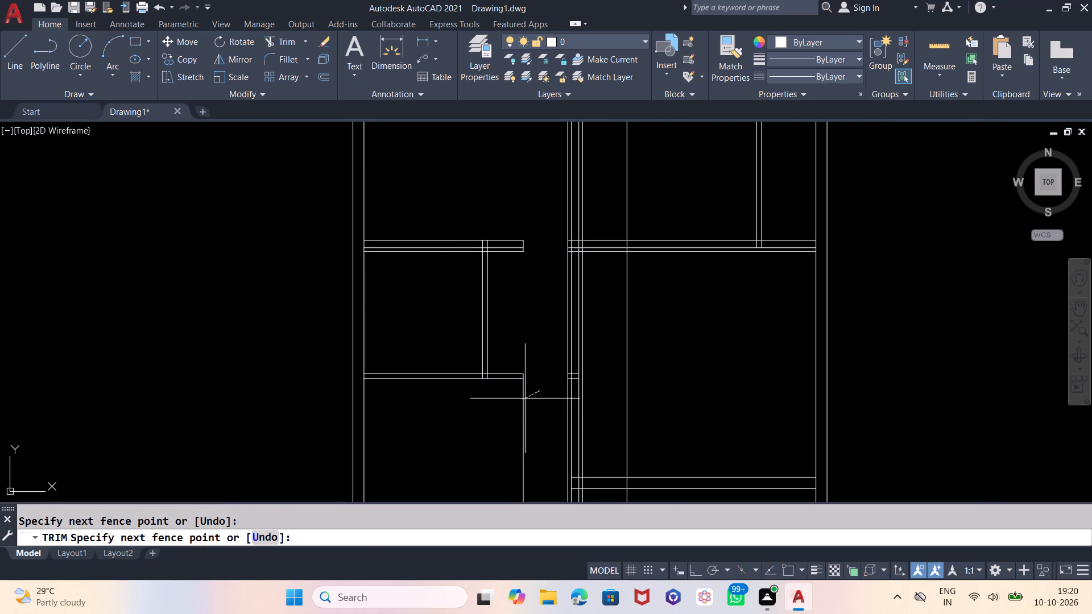
{"action": "left_click", "coordinate": [516, 401]}
Trim a 3' opening in the upper horizontal partition right of the central partition, and its guide line above and down to the lower partition.
{"action": "left_click", "coordinate": [610, 265]}
{"action": "left_click", "coordinate": [603, 219]}
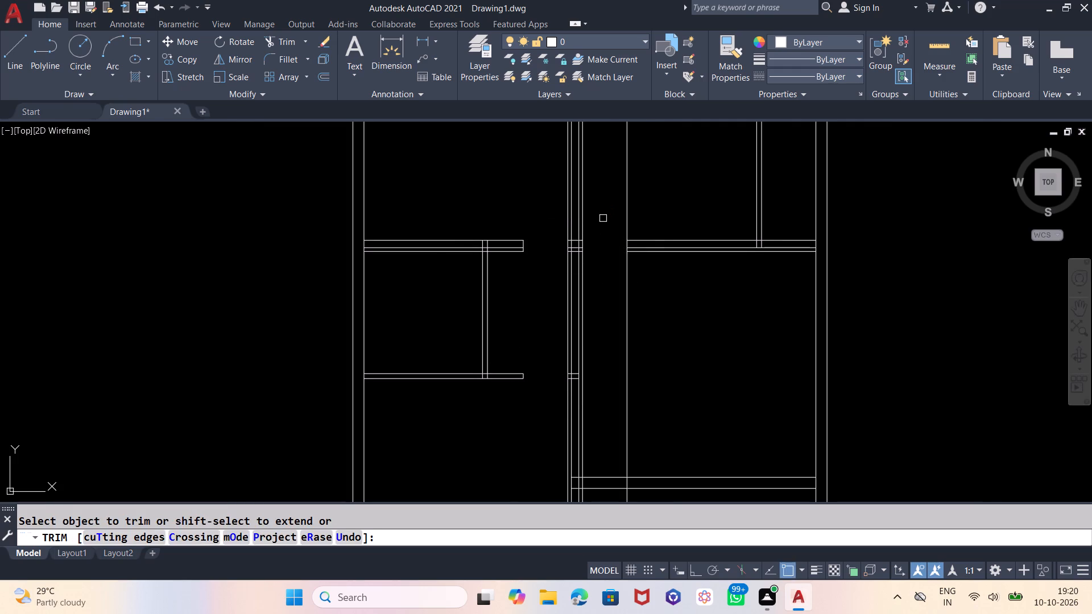
{"action": "left_click", "coordinate": [603, 217]}
{"action": "left_click", "coordinate": [639, 208]}
{"action": "left_click", "coordinate": [611, 281]}
{"action": "left_click", "coordinate": [650, 301]}
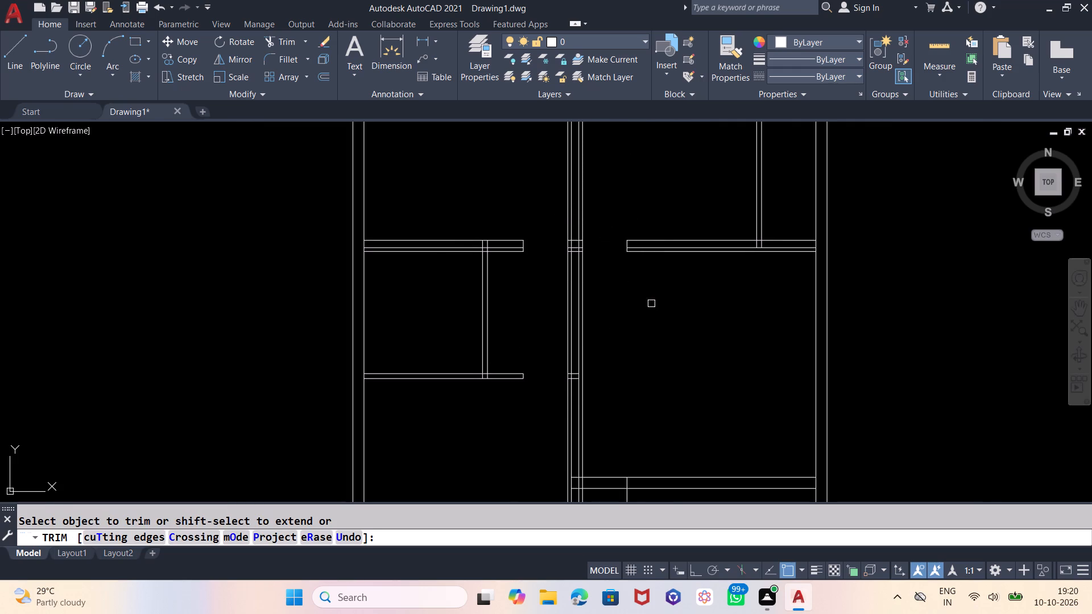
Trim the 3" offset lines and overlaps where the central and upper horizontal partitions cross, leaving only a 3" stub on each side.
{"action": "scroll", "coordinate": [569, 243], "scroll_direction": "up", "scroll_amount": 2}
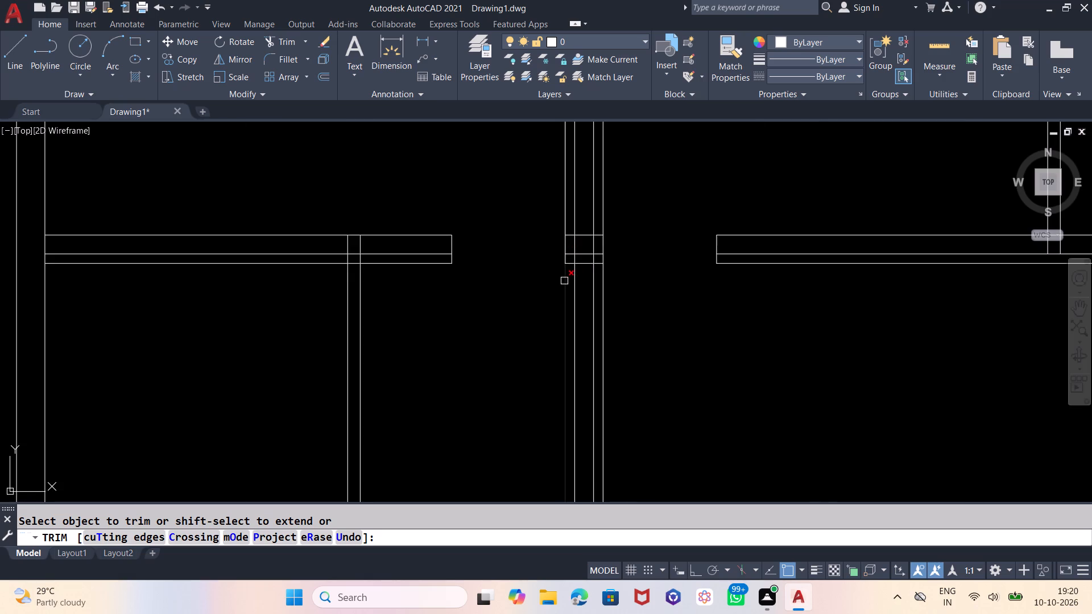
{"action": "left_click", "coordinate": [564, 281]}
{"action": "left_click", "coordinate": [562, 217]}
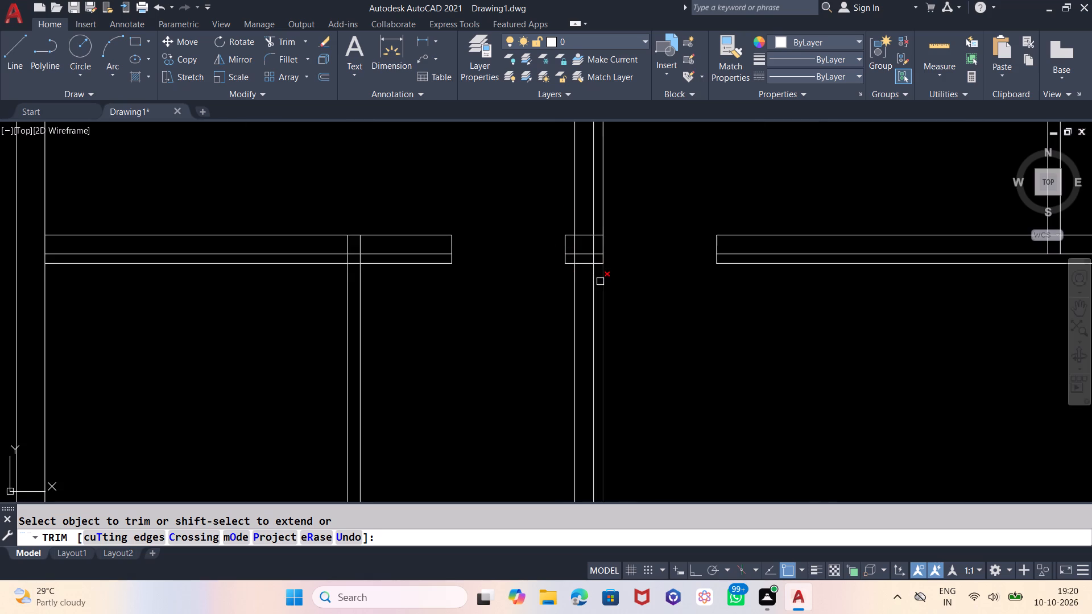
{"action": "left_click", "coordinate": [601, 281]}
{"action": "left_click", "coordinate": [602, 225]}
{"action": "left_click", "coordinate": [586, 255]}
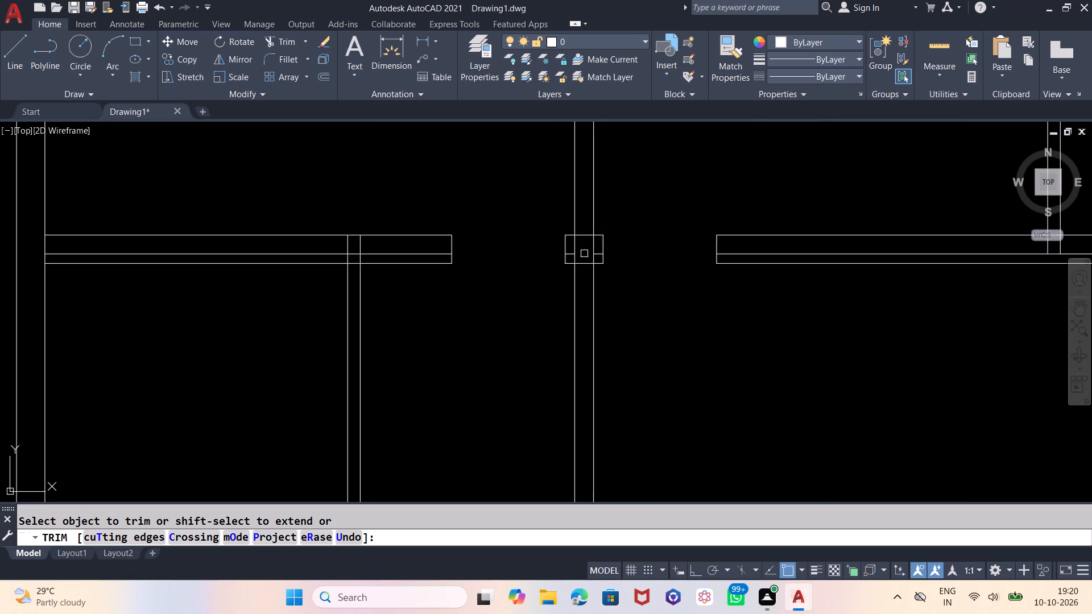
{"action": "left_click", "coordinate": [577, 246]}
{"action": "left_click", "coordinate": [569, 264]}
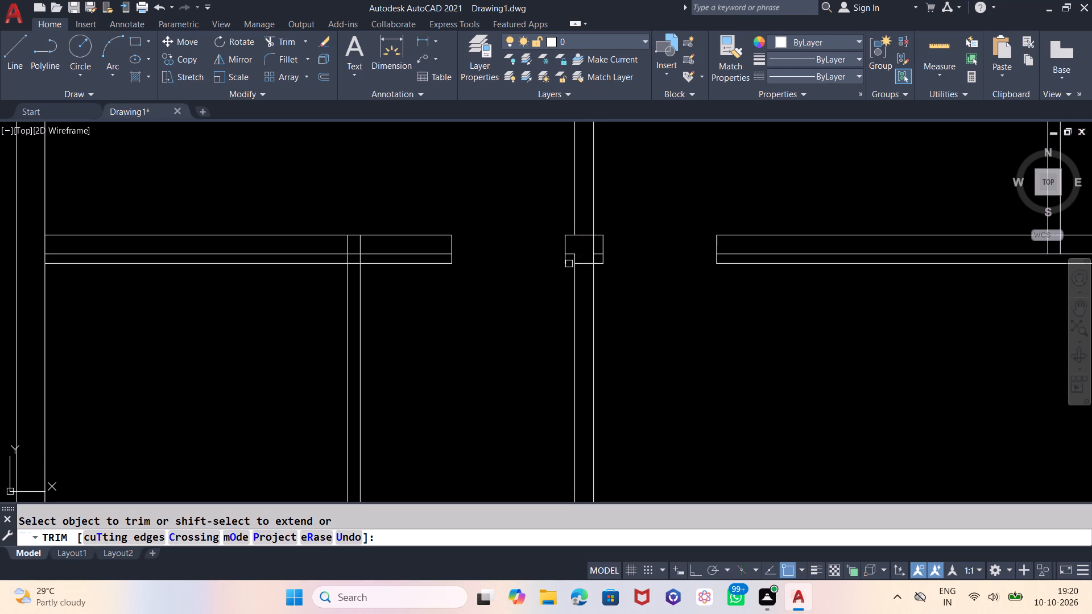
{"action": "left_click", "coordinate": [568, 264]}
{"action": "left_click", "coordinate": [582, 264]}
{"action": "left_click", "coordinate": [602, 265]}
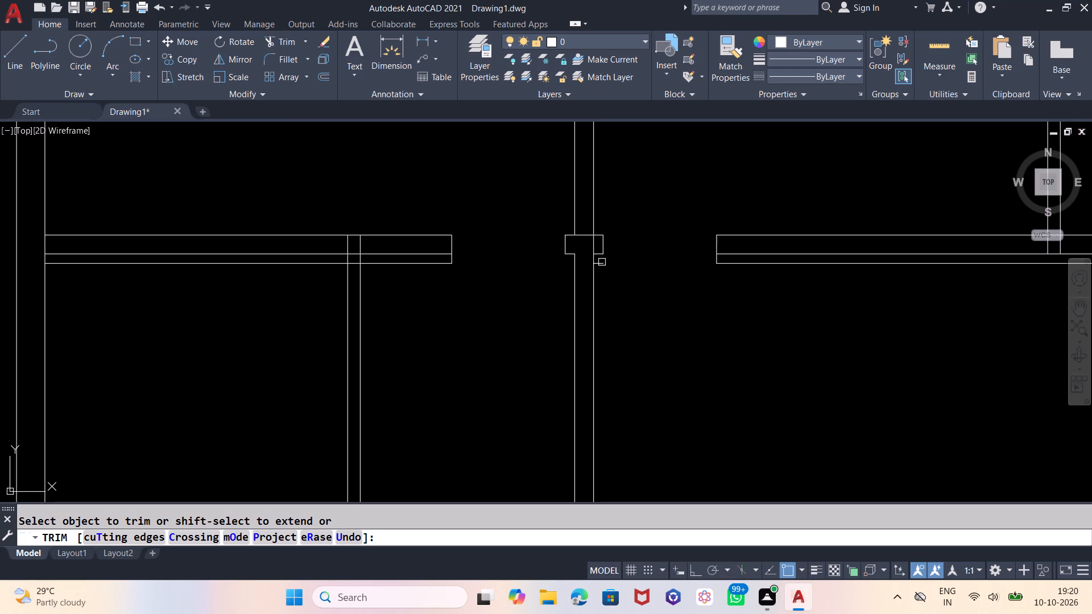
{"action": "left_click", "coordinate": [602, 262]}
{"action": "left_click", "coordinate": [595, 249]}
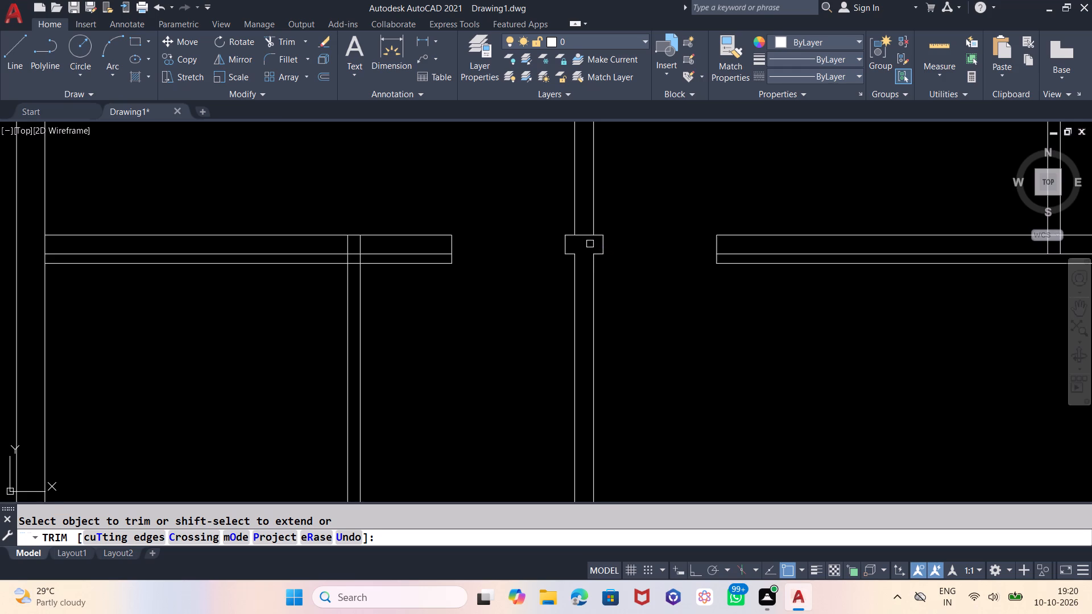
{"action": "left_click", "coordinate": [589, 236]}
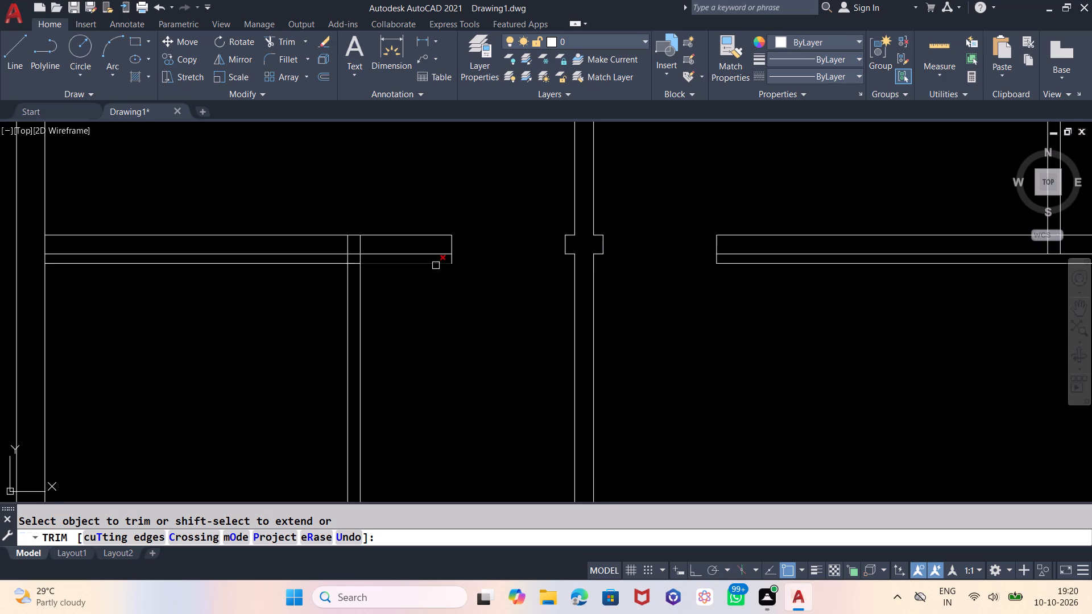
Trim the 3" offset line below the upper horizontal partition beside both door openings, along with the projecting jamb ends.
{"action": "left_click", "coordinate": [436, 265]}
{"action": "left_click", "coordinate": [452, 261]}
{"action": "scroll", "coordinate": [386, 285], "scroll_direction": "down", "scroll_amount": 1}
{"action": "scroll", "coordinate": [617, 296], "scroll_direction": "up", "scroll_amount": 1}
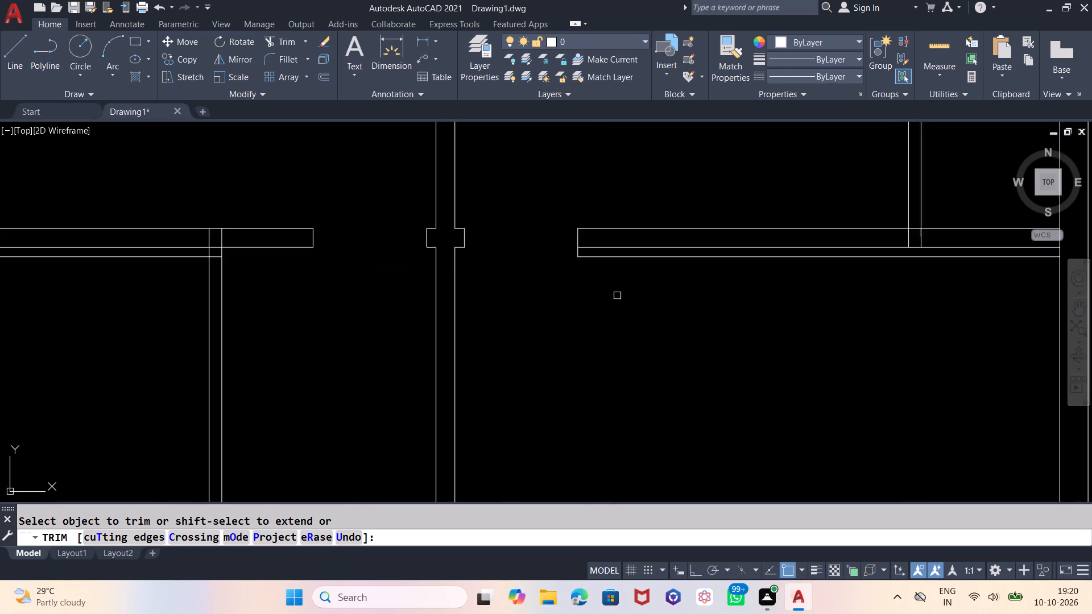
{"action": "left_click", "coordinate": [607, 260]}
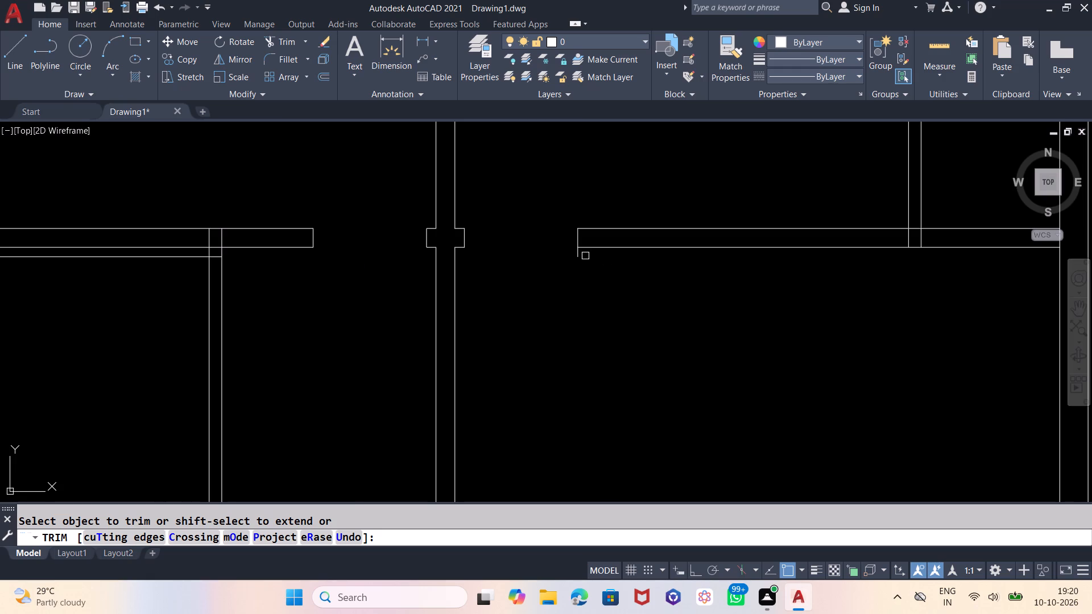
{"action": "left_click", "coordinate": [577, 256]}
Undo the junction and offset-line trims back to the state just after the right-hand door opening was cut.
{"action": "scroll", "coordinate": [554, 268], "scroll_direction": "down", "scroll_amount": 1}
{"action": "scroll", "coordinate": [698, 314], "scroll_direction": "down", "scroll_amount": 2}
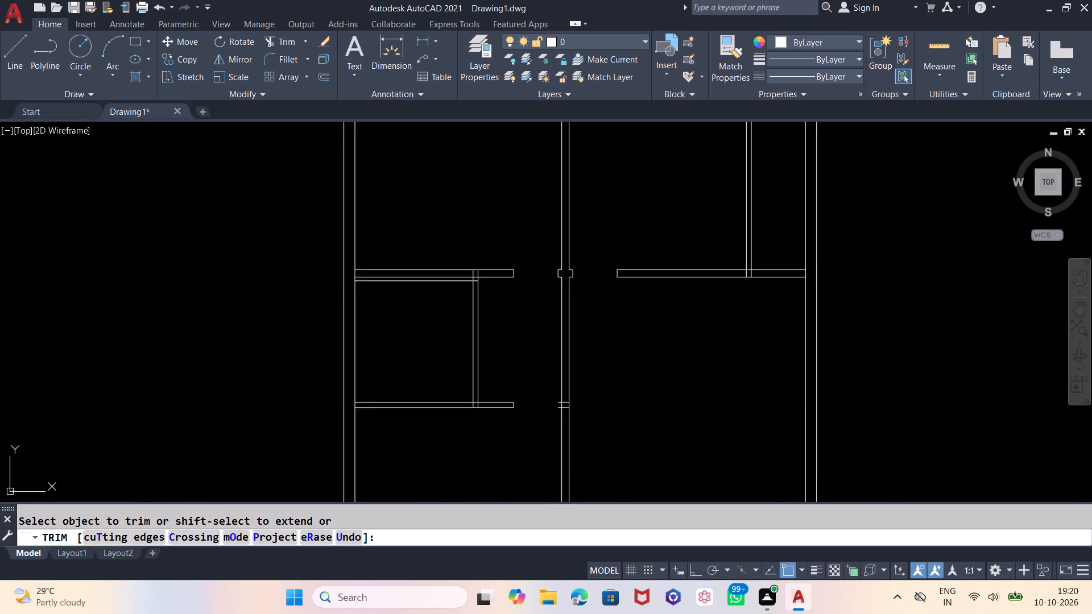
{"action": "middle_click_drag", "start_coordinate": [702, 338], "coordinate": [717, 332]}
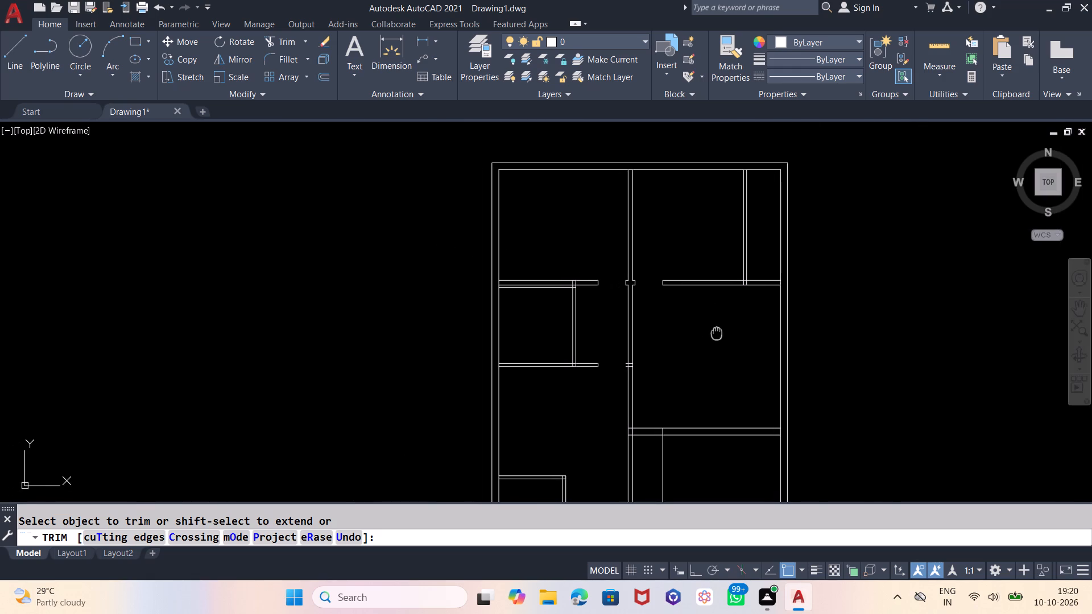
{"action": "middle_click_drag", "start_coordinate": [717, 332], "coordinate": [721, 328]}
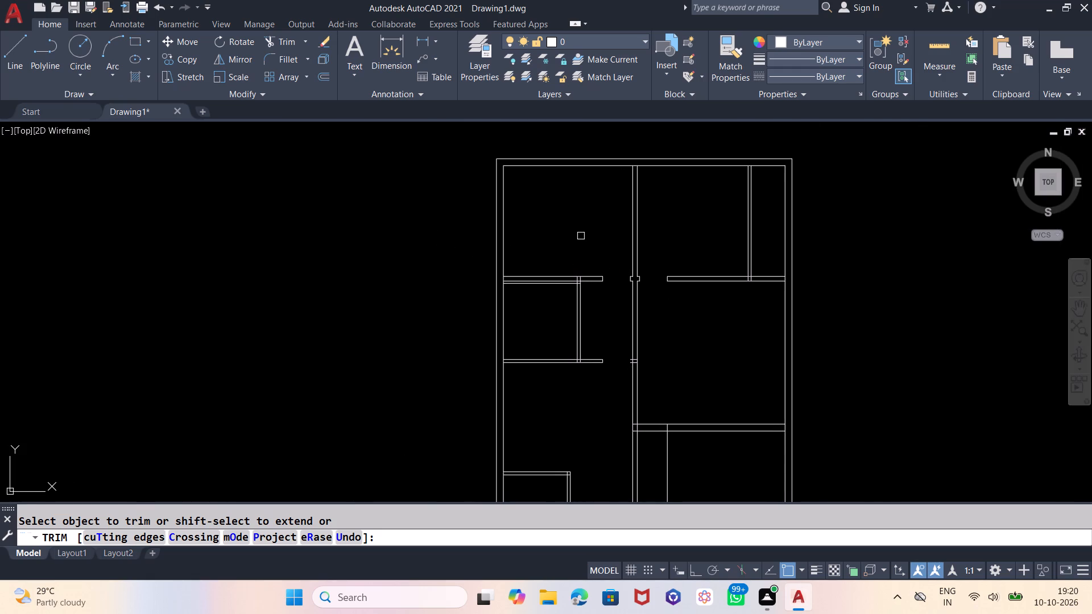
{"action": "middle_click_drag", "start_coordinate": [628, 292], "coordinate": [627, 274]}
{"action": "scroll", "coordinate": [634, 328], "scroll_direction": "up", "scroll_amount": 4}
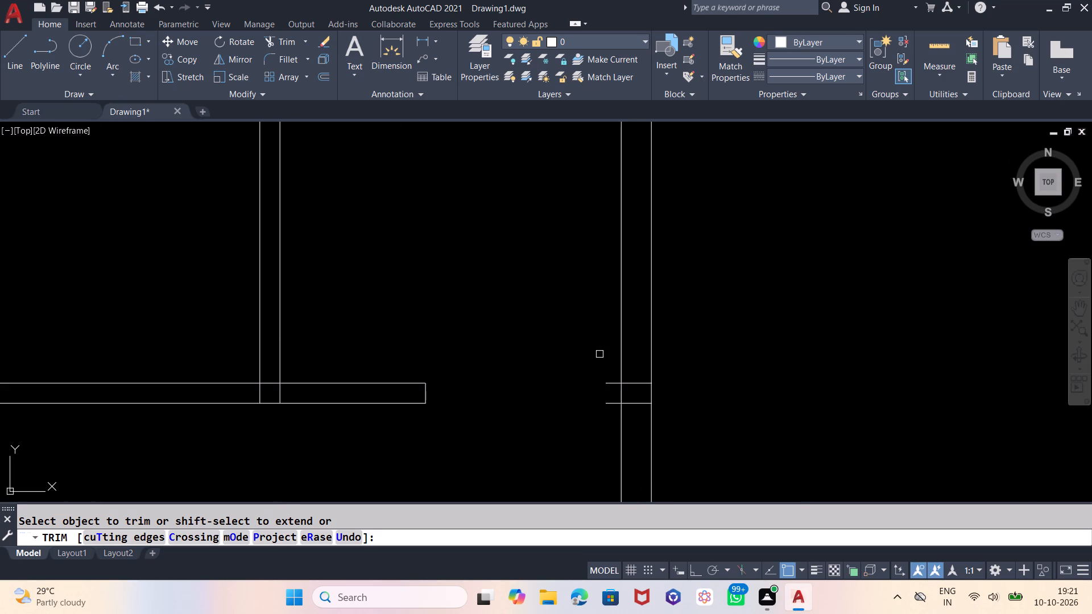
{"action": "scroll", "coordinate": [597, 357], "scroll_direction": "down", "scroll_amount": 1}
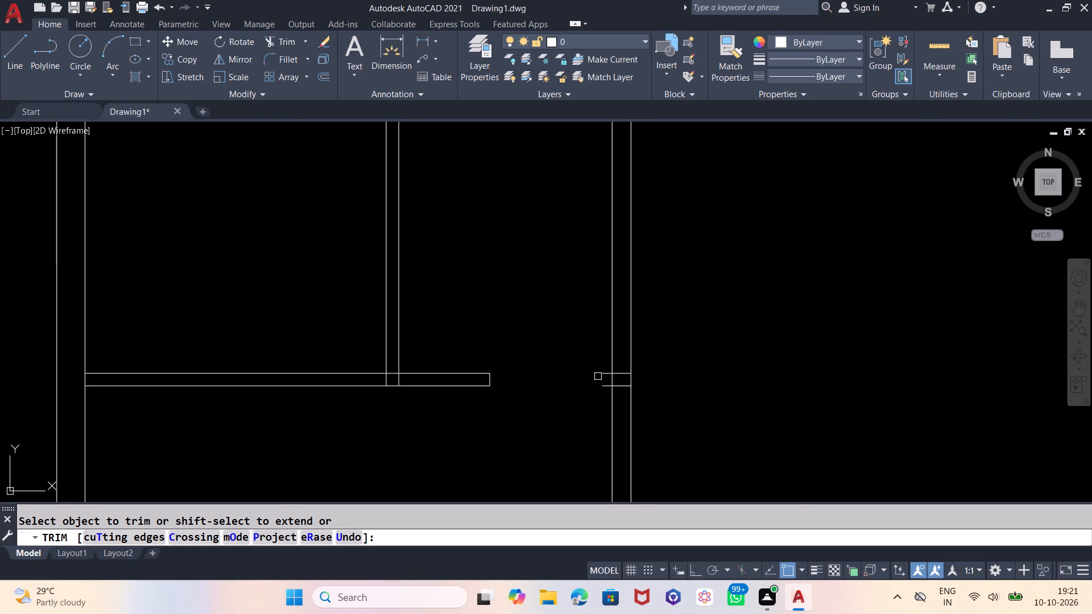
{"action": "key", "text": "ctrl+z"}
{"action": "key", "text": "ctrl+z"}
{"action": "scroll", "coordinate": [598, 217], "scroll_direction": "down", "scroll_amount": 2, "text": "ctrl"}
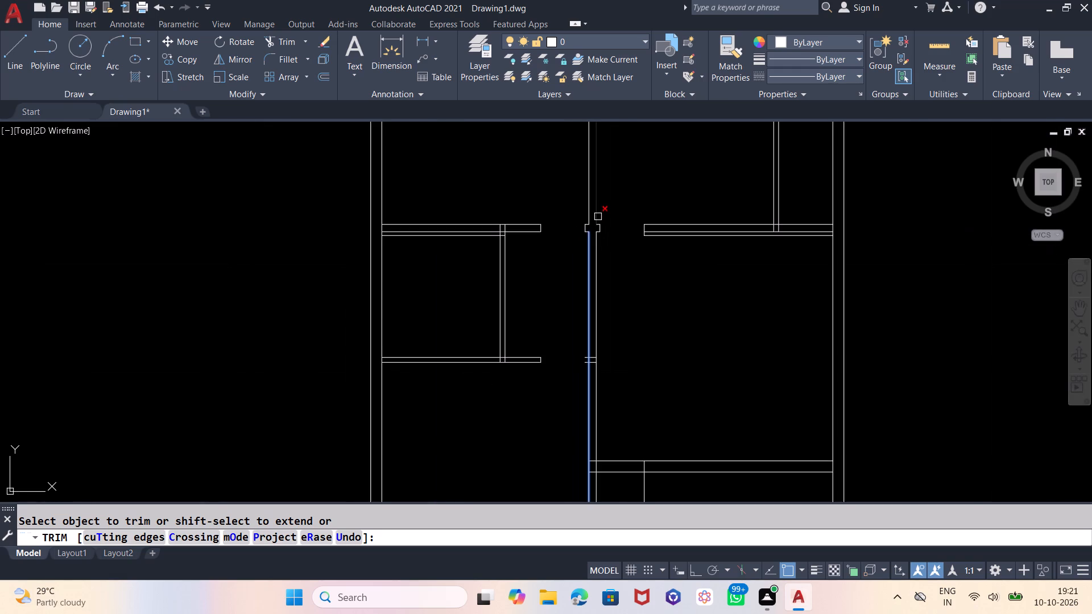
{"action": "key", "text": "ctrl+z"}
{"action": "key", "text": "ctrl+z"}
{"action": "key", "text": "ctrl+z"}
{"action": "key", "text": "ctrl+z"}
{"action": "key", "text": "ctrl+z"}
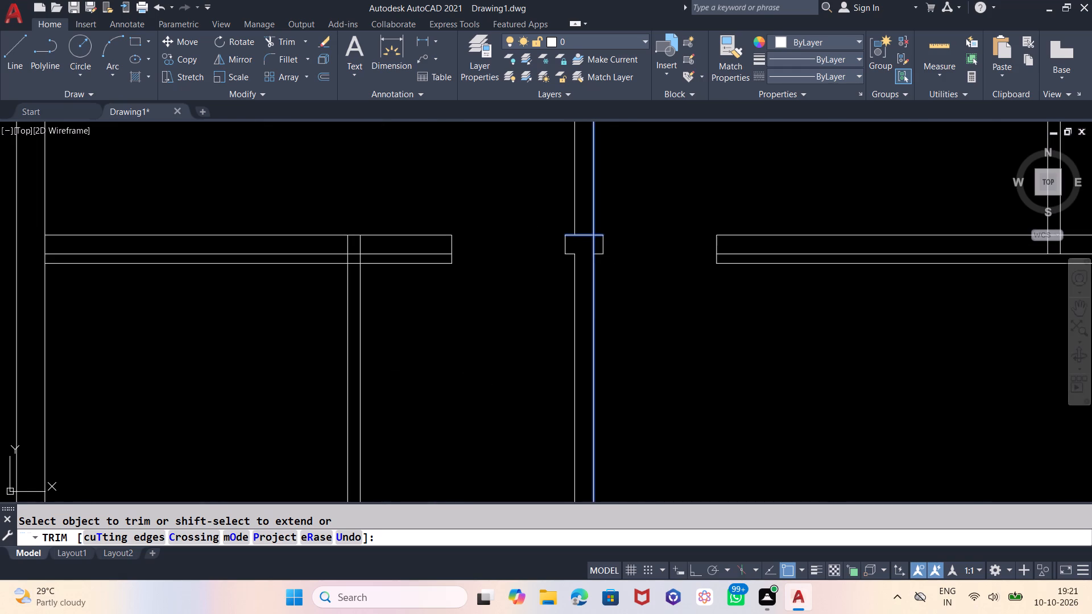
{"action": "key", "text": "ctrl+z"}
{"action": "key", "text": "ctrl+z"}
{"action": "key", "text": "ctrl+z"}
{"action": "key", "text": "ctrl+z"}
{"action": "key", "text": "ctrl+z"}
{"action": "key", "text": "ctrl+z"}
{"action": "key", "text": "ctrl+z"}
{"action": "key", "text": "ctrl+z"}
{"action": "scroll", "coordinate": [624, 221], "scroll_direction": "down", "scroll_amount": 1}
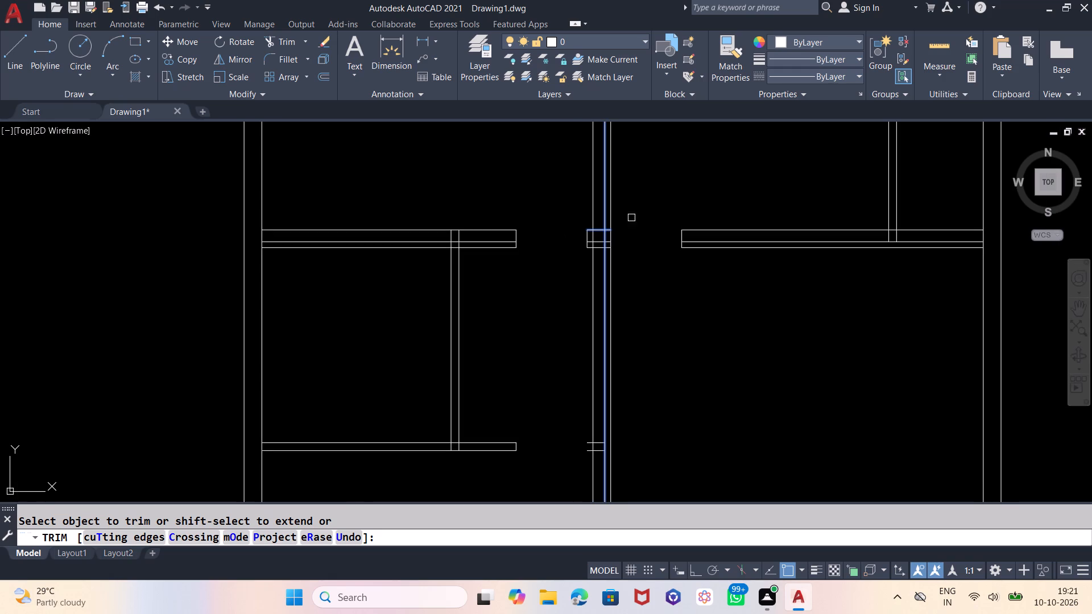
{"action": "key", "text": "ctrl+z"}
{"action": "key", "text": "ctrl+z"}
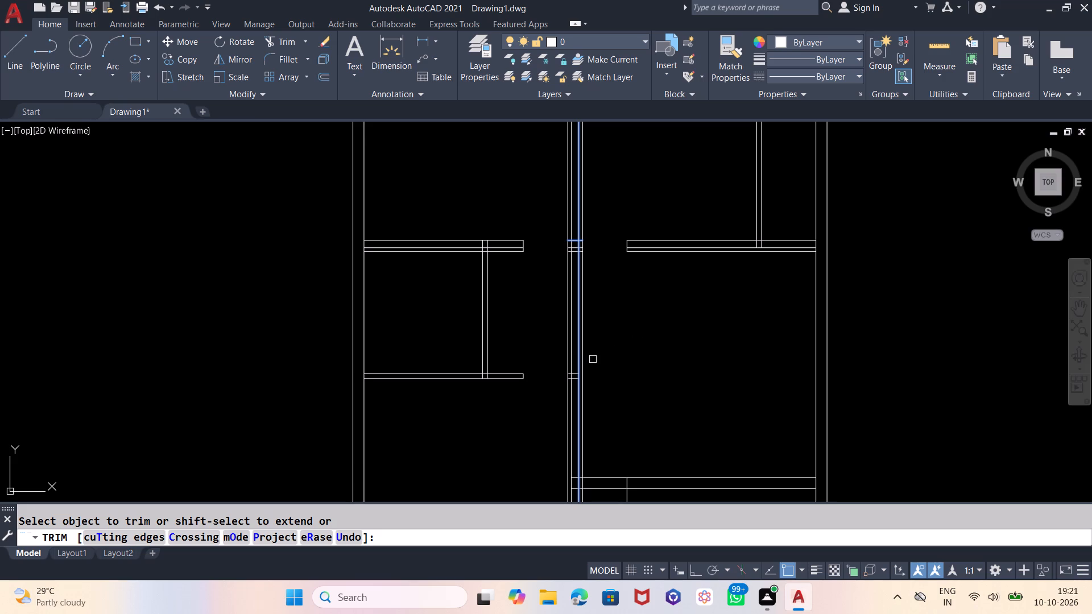
Trim the 3" offset lines and overlaps where the central and upper horizontal partitions cross, leaving a 3" stub on each side.
{"action": "scroll", "coordinate": [557, 215], "scroll_direction": "up", "scroll_amount": 3}
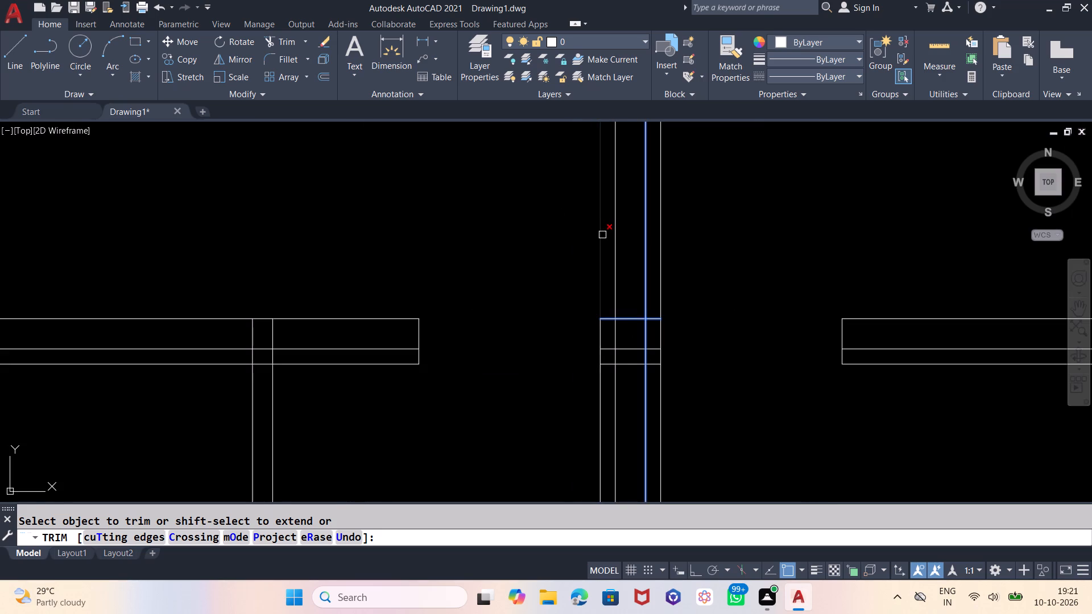
{"action": "left_click", "coordinate": [602, 235]}
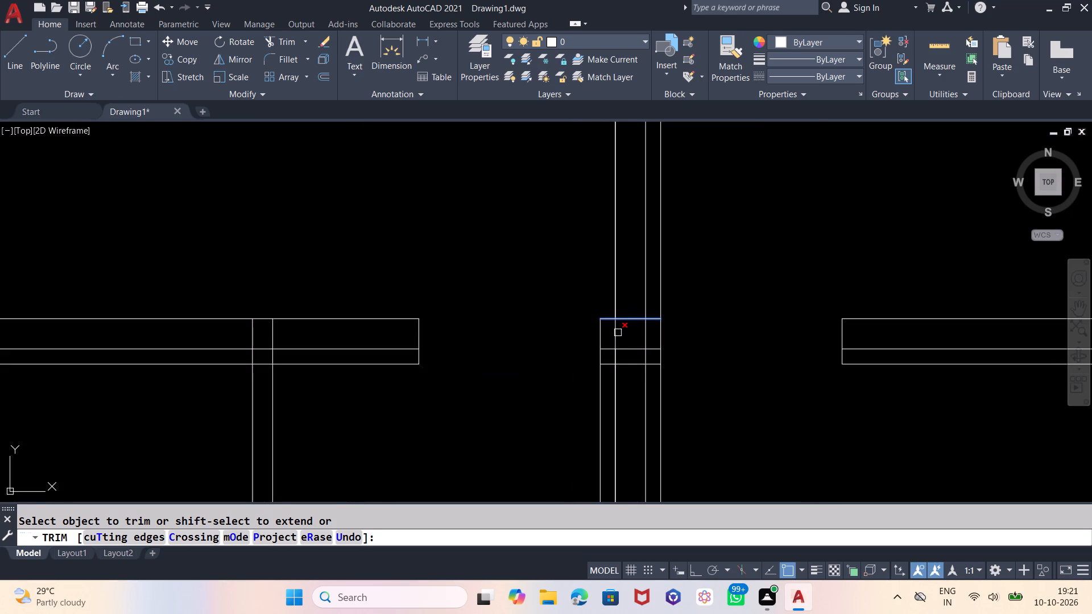
{"action": "left_click", "coordinate": [618, 333]}
{"action": "left_click", "coordinate": [631, 318]}
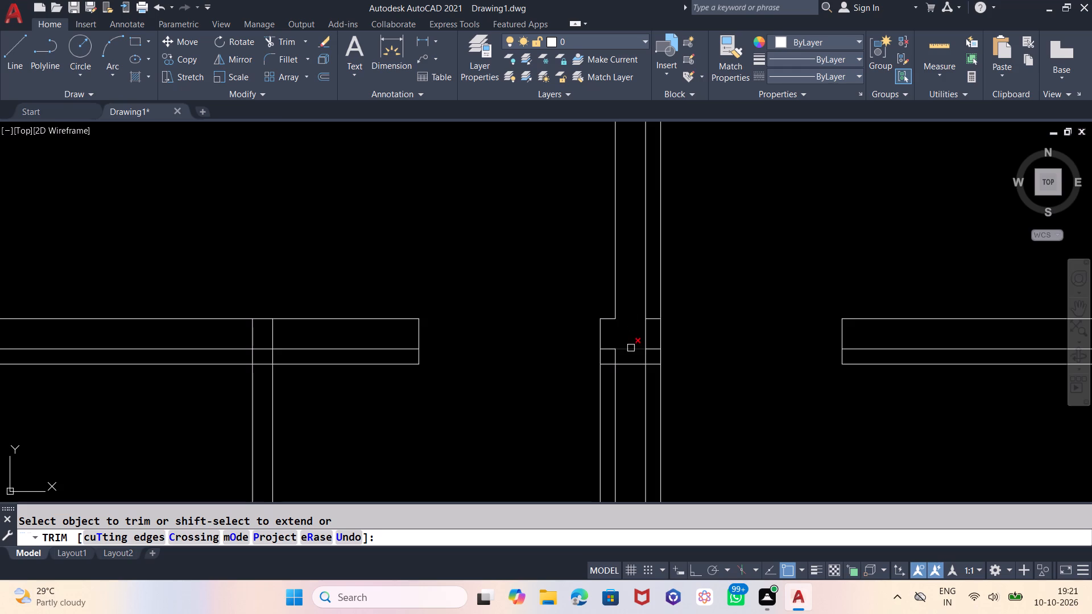
{"action": "left_click", "coordinate": [631, 348]}
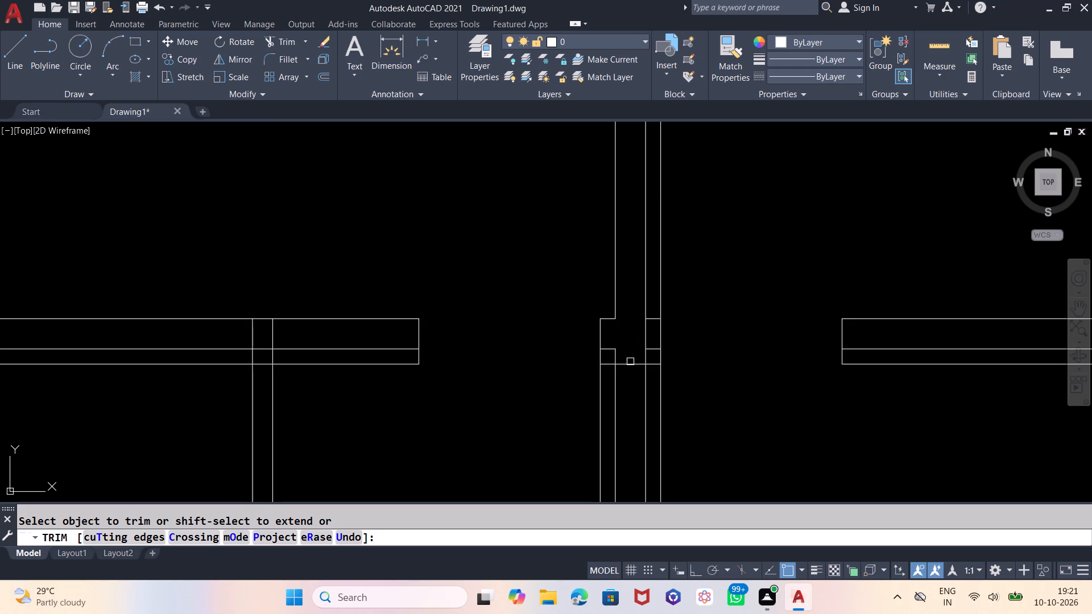
{"action": "left_click", "coordinate": [630, 362]}
{"action": "left_click", "coordinate": [609, 364]}
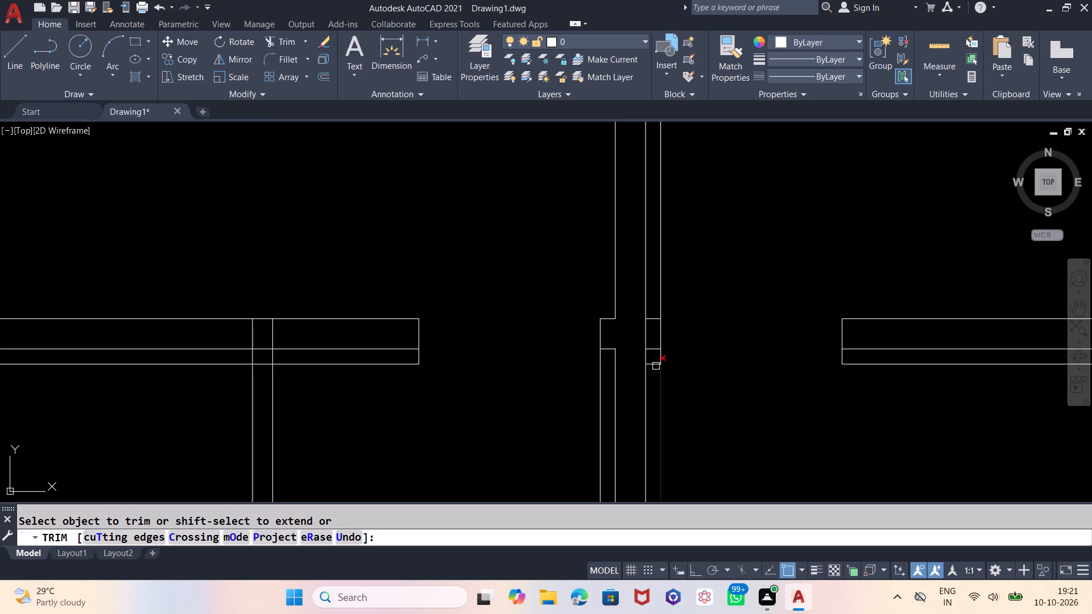
{"action": "left_click", "coordinate": [655, 366]}
{"action": "left_click", "coordinate": [648, 334]}
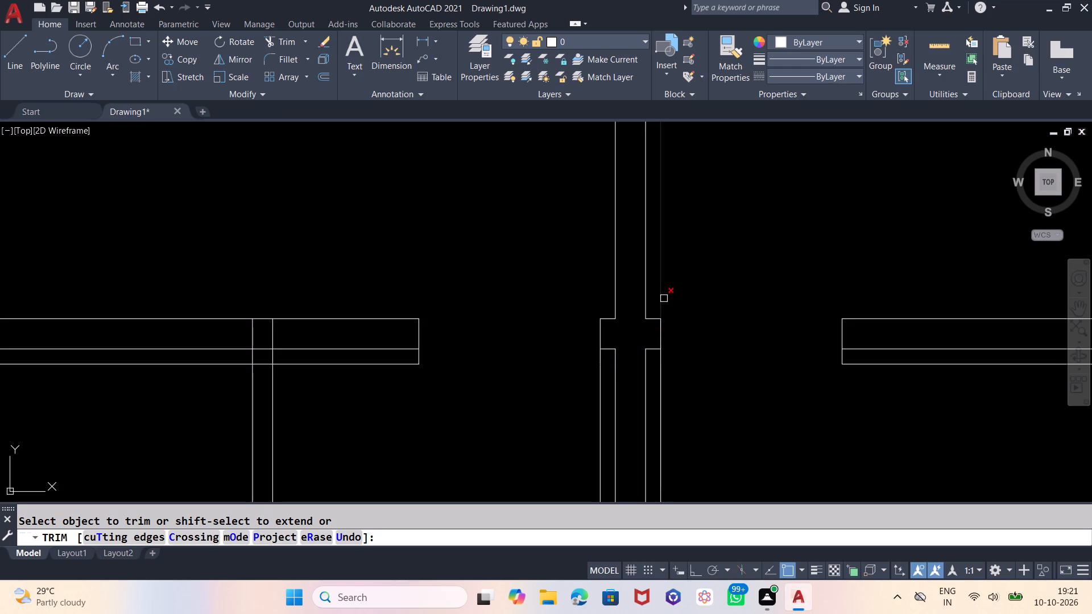
{"action": "left_click", "coordinate": [661, 297]}
{"action": "left_click", "coordinate": [662, 368]}
Trim the 3" offset line and overlaps where the lower horizontal partition meets the central partition, leaving only a 3" stub on its left side.
{"action": "scroll", "coordinate": [631, 243], "scroll_direction": "down", "scroll_amount": 1}
{"action": "middle_click_drag", "start_coordinate": [654, 391], "coordinate": [665, 200]}
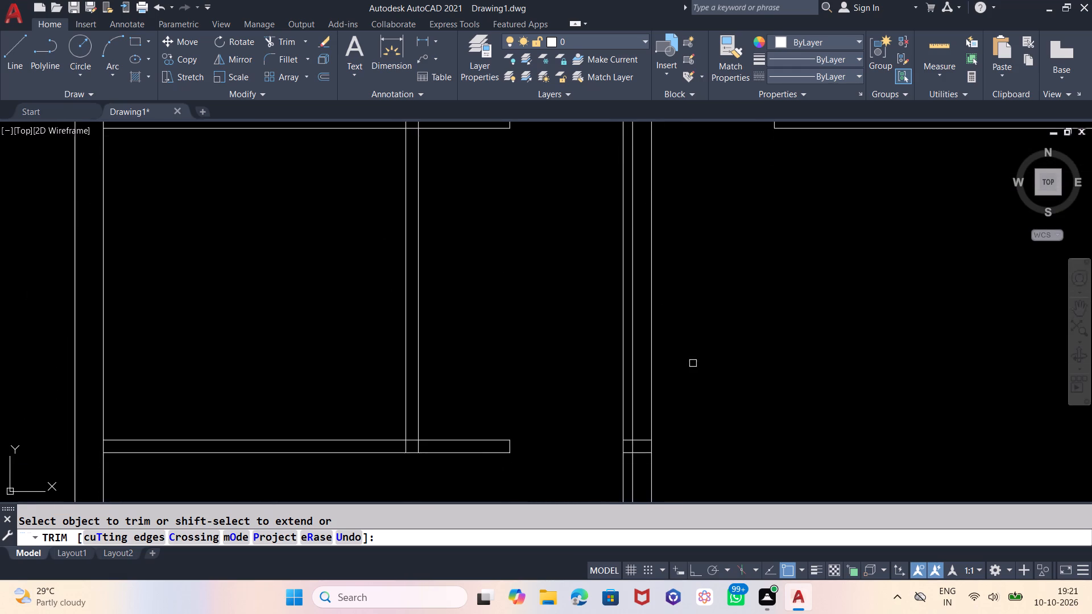
{"action": "middle_click_drag", "start_coordinate": [693, 364], "coordinate": [689, 330]}
{"action": "scroll", "coordinate": [617, 363], "scroll_direction": "up", "scroll_amount": 1}
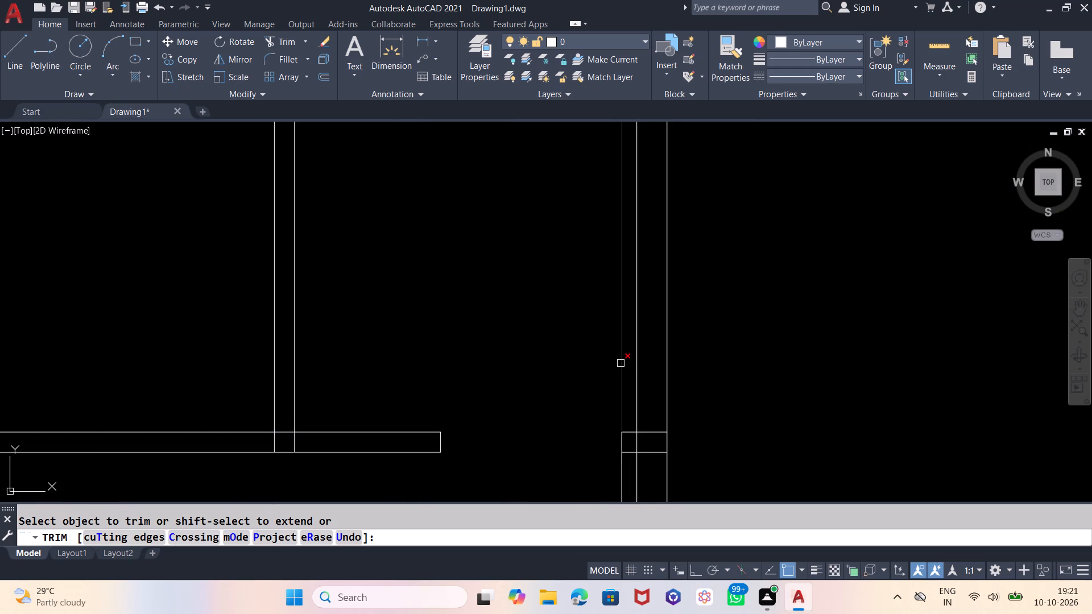
{"action": "left_click", "coordinate": [621, 363]}
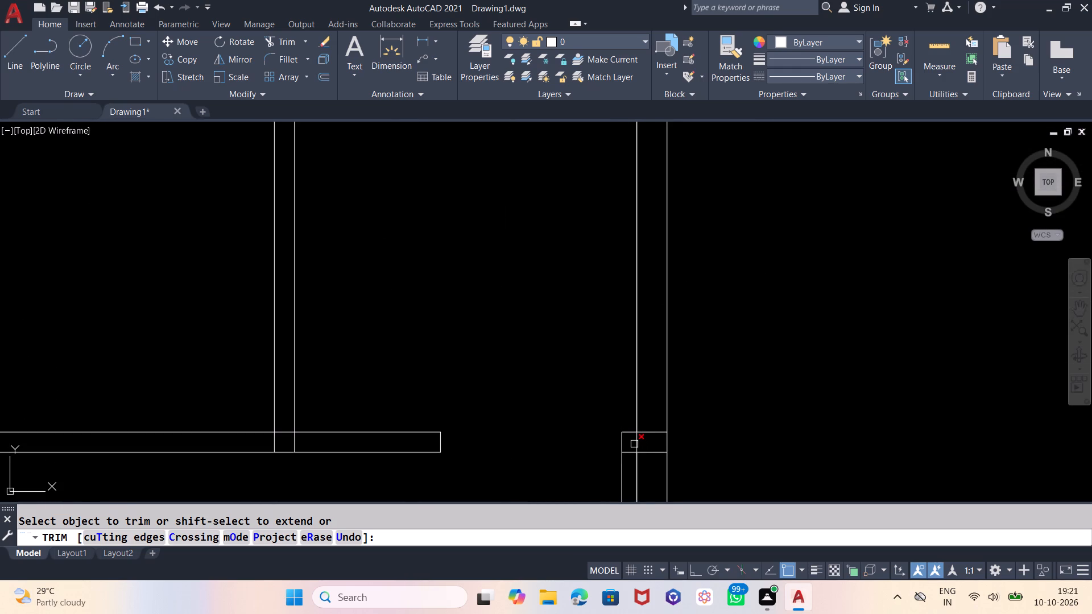
{"action": "left_click", "coordinate": [634, 444]}
{"action": "left_click", "coordinate": [645, 433]}
{"action": "left_click", "coordinate": [647, 455]}
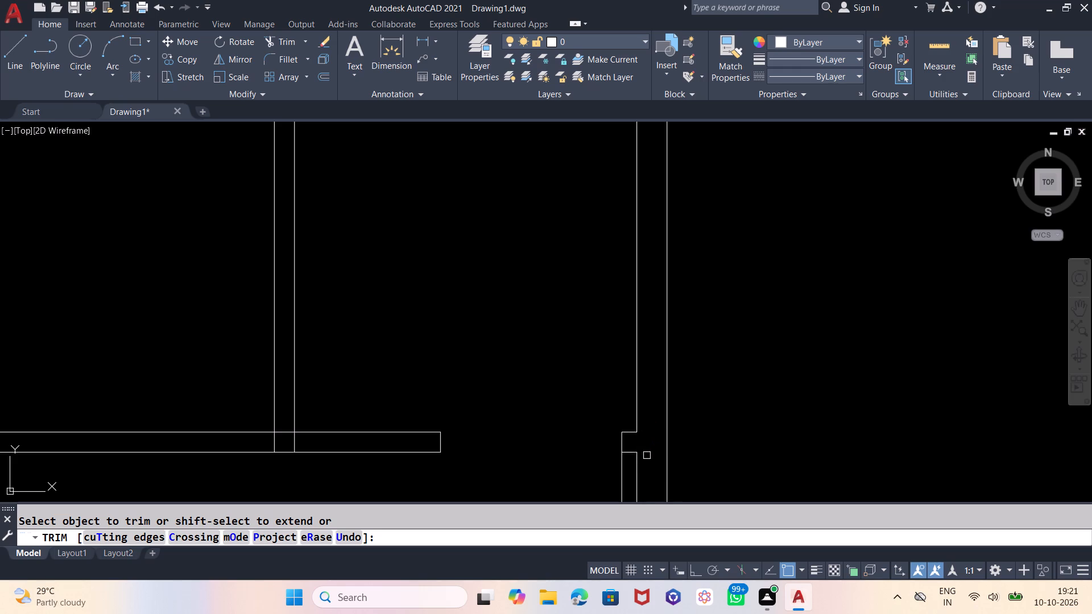
{"action": "left_click", "coordinate": [622, 463]}
Draw a vertical line closing the open left end of the stub at the upper partition crossing.
{"action": "middle_click_drag", "start_coordinate": [620, 449], "coordinate": [611, 533]}
{"action": "scroll", "coordinate": [608, 525], "scroll_direction": "down", "scroll_amount": 1}
{"action": "scroll", "coordinate": [606, 480], "scroll_direction": "down", "scroll_amount": 1}
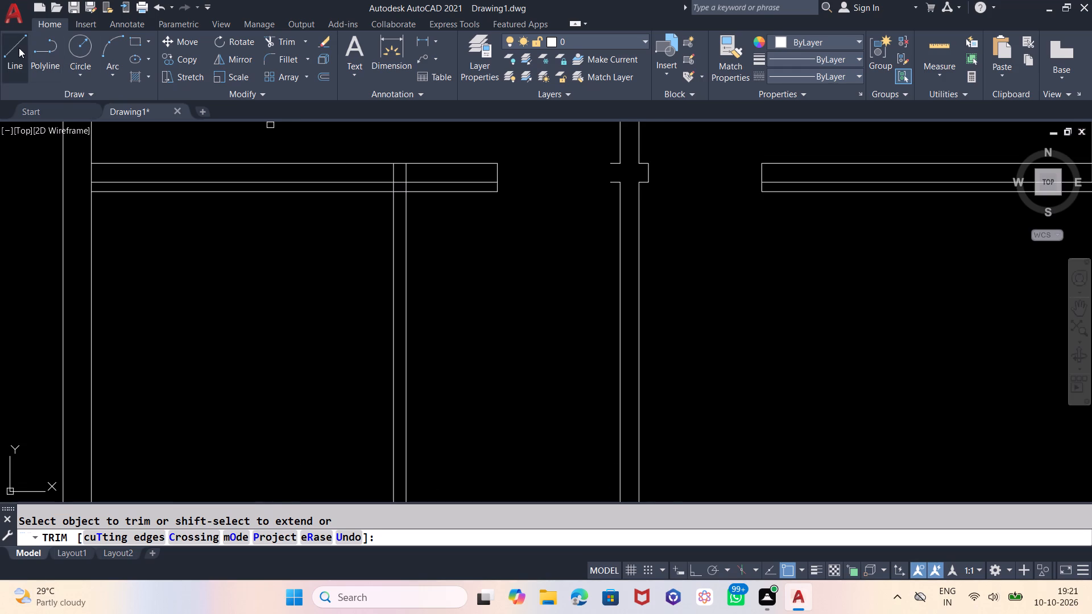
{"action": "left_click", "coordinate": [19, 48]}
{"action": "scroll", "coordinate": [618, 152], "scroll_direction": "up", "scroll_amount": 2}
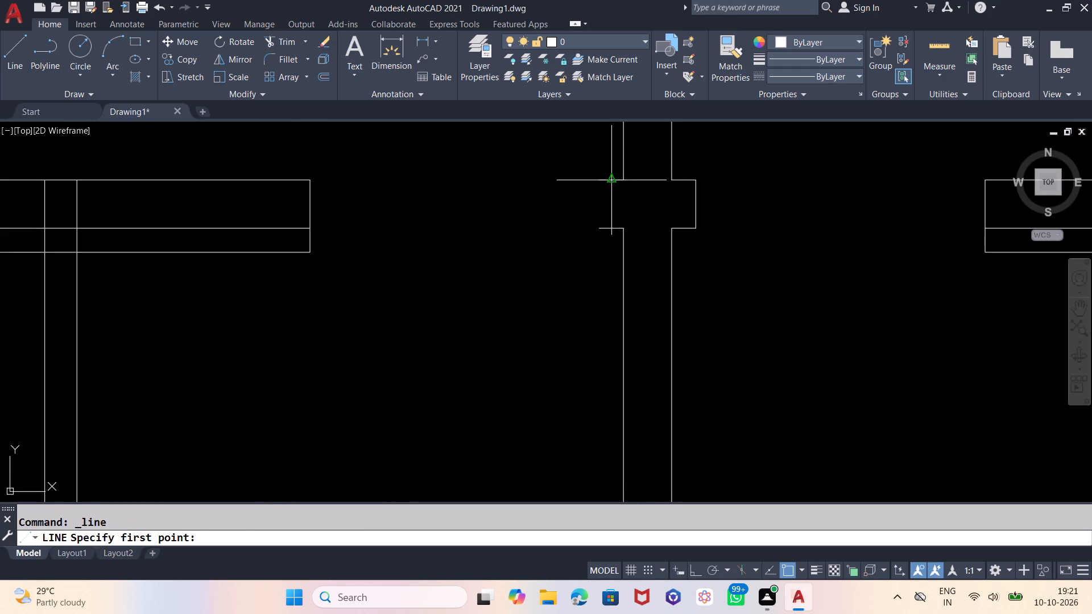
{"action": "left_click", "coordinate": [602, 179]}
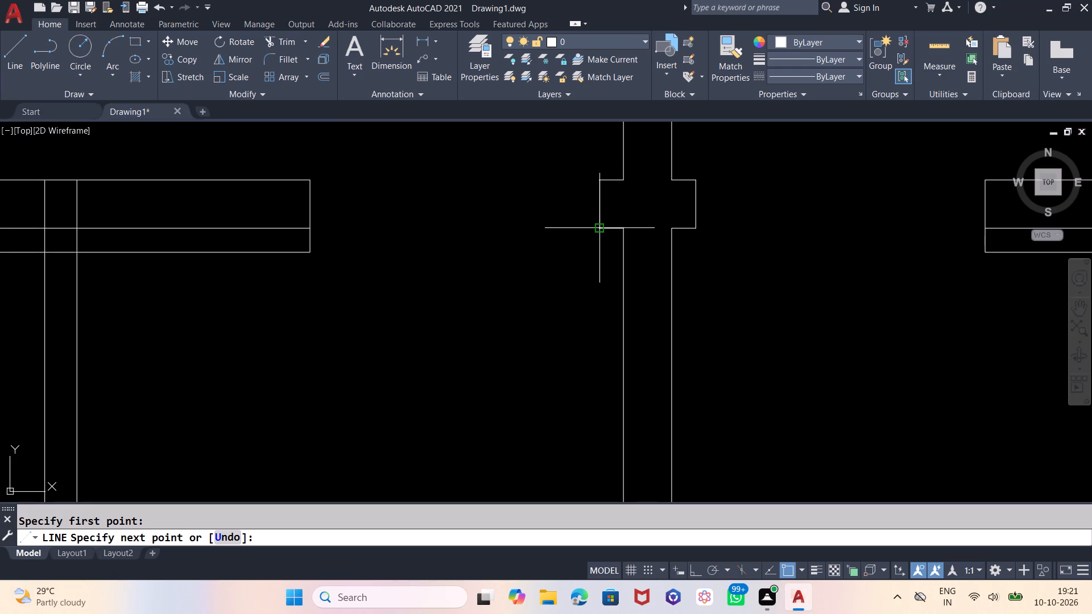
{"action": "scroll", "coordinate": [599, 228], "scroll_direction": "up", "scroll_amount": 3}
{"action": "middle_click_drag", "start_coordinate": [599, 254], "coordinate": [599, 262]}
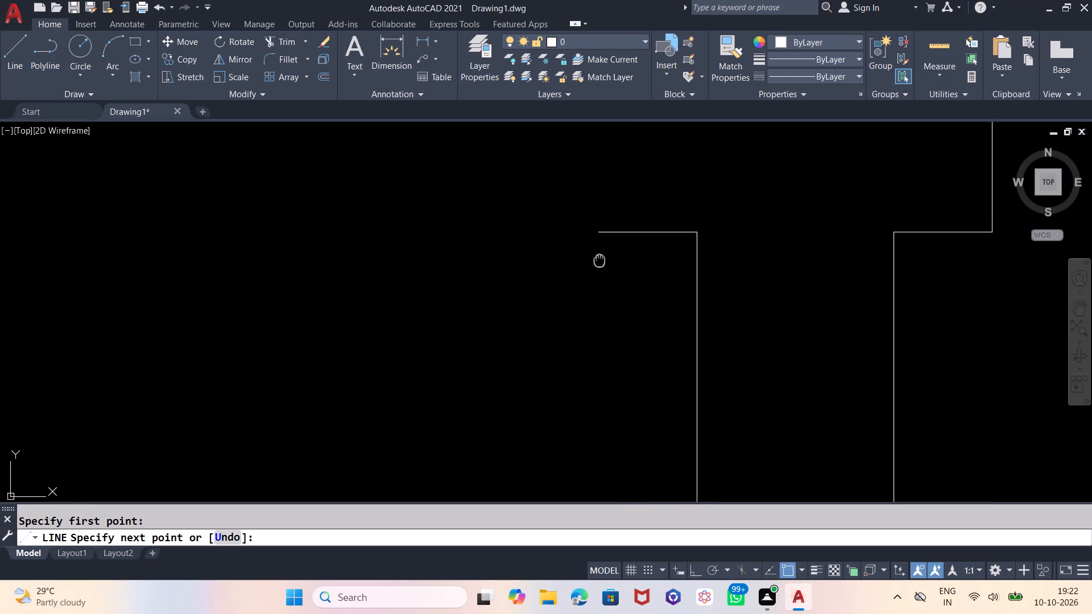
{"action": "middle_click_drag", "start_coordinate": [599, 262], "coordinate": [602, 433]}
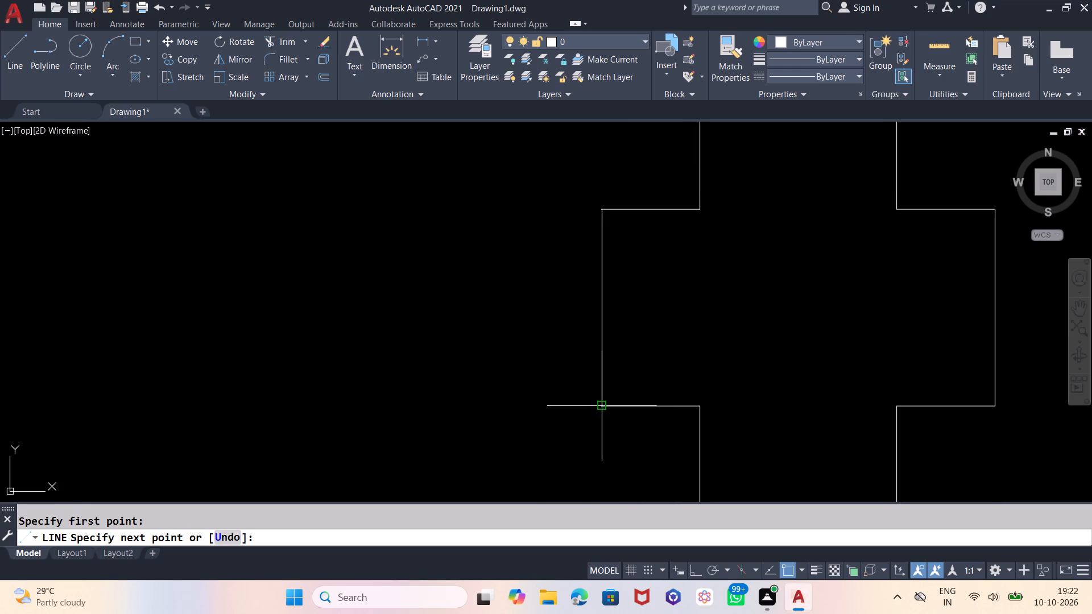
{"action": "left_click", "coordinate": [602, 407]}
{"action": "key", "text": "Escape"}
Trim the 3" offset line below the right-hand upper horizontal partition, along with the projecting jamb end at its door opening.
{"action": "scroll", "coordinate": [515, 281], "scroll_direction": "down", "scroll_amount": 4}
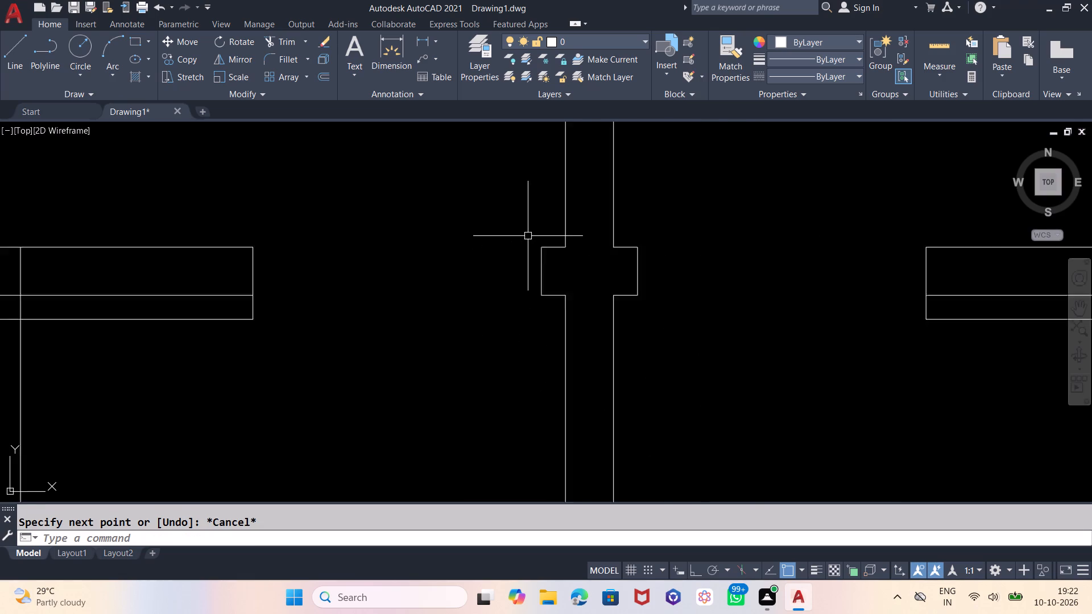
{"action": "scroll", "coordinate": [645, 249], "scroll_direction": "down", "scroll_amount": 2}
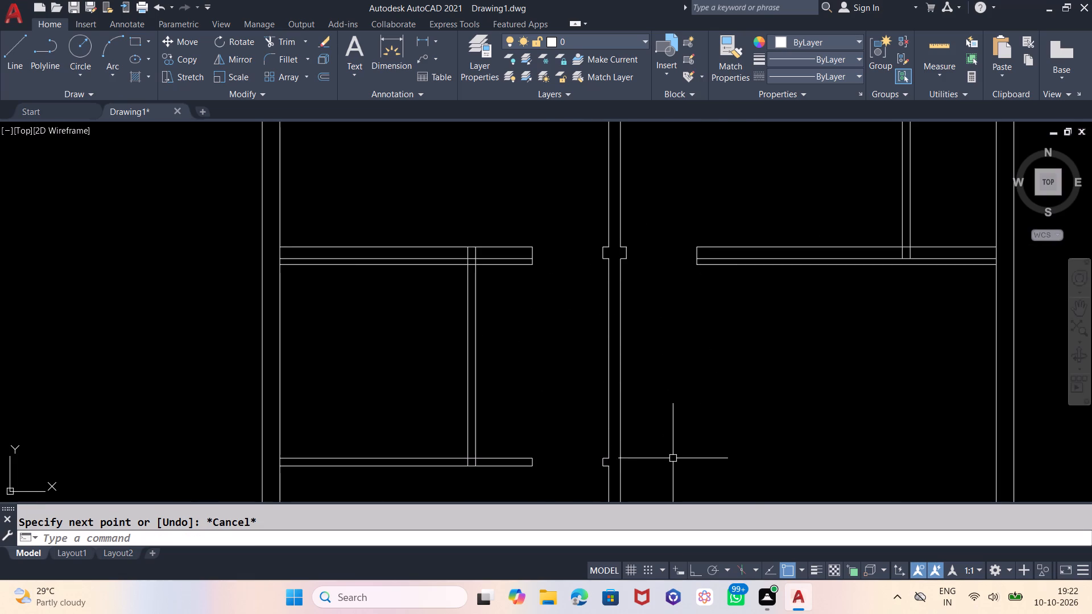
{"action": "middle_click_drag", "start_coordinate": [675, 466], "coordinate": [663, 421]}
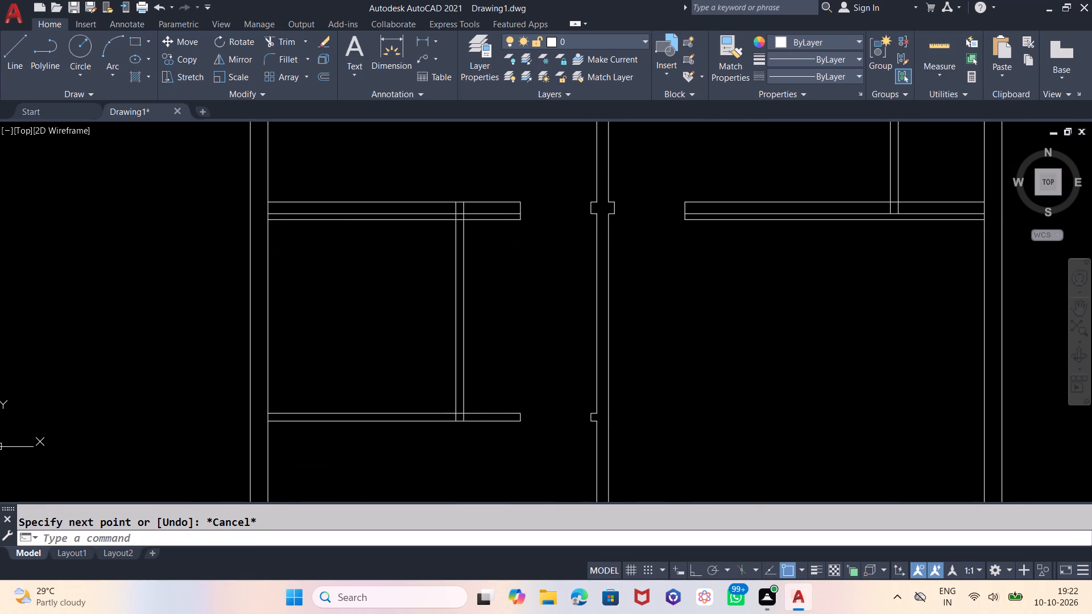
{"action": "scroll", "coordinate": [593, 182], "scroll_direction": "up", "scroll_amount": 4}
{"action": "scroll", "coordinate": [593, 183], "scroll_direction": "down", "scroll_amount": 5}
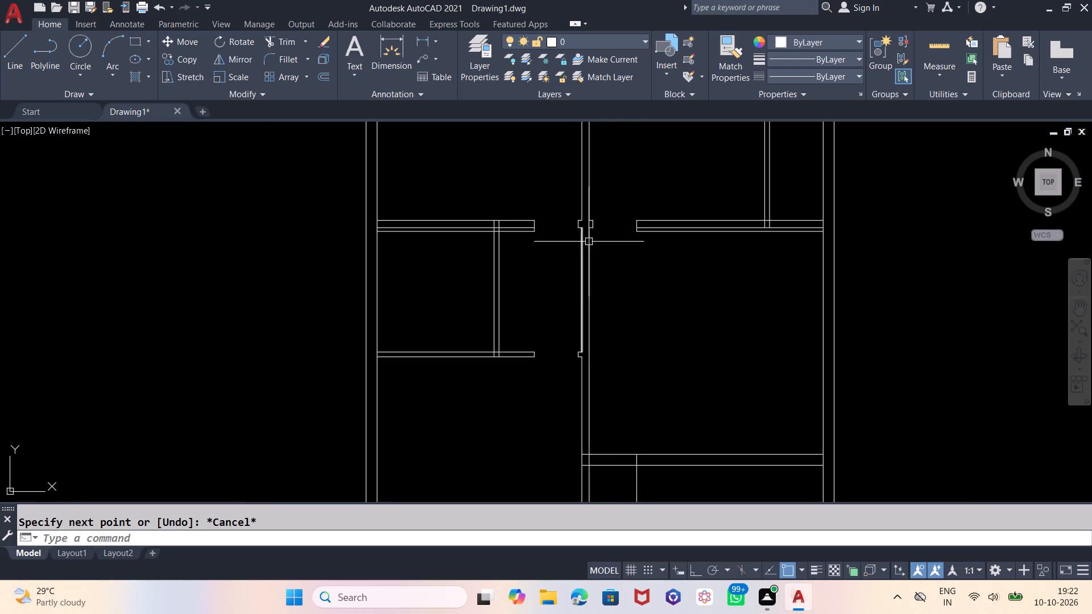
{"action": "type", "text": "TR"}
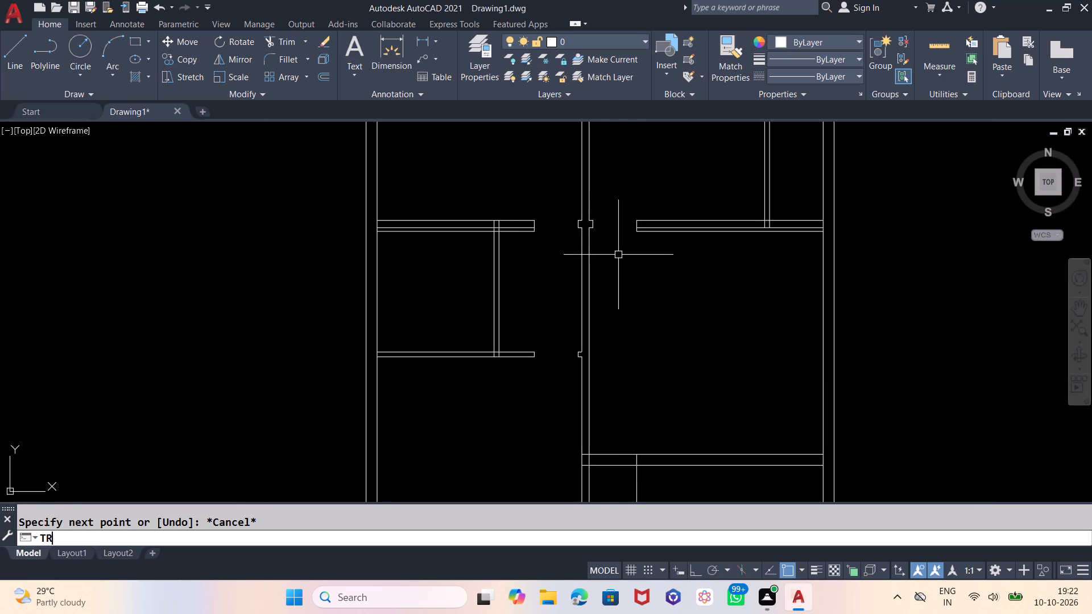
{"action": "key", "text": "Return"}
{"action": "key", "text": "Return"}
{"action": "scroll", "coordinate": [660, 231], "scroll_direction": "up", "scroll_amount": 3}
{"action": "left_click", "coordinate": [653, 231]}
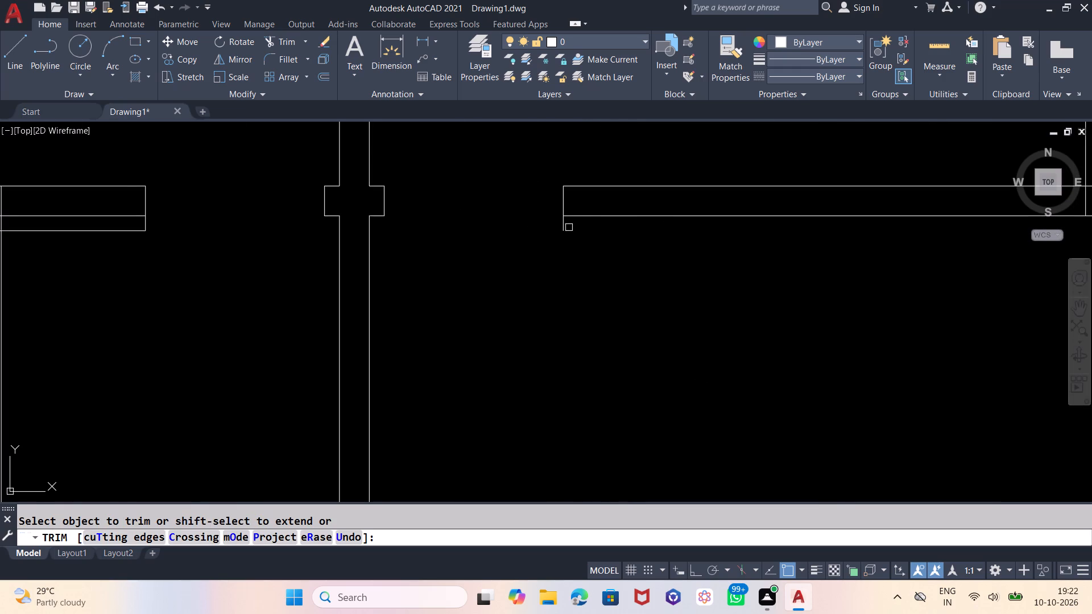
{"action": "left_click", "coordinate": [565, 227]}
{"action": "scroll", "coordinate": [526, 163], "scroll_direction": "down", "scroll_amount": 2}
{"action": "scroll", "coordinate": [573, 305], "scroll_direction": "down", "scroll_amount": 2}
{"action": "scroll", "coordinate": [460, 279], "scroll_direction": "up", "scroll_amount": 3}
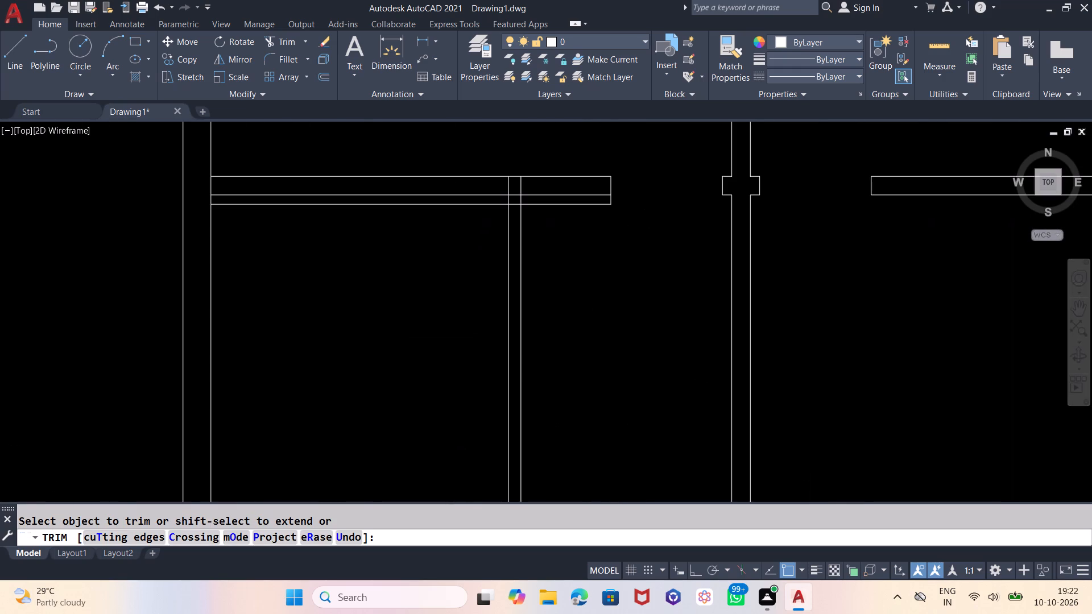
{"action": "key", "text": "Escape"}
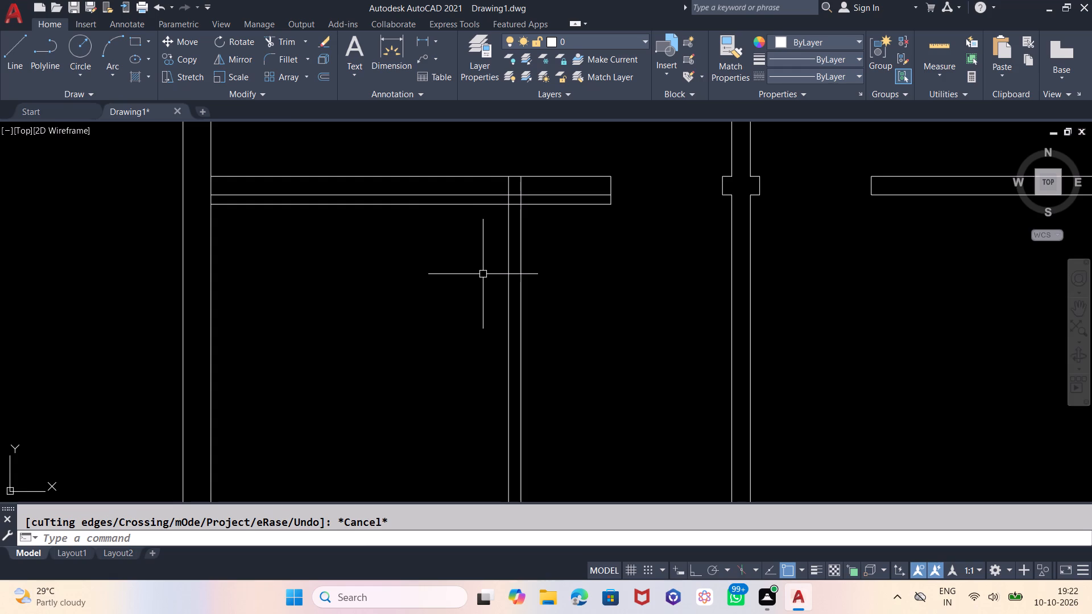
Offset the 3" line below the left-hand upper horizontal partition downward by 30".
{"action": "key", "text": "o"}
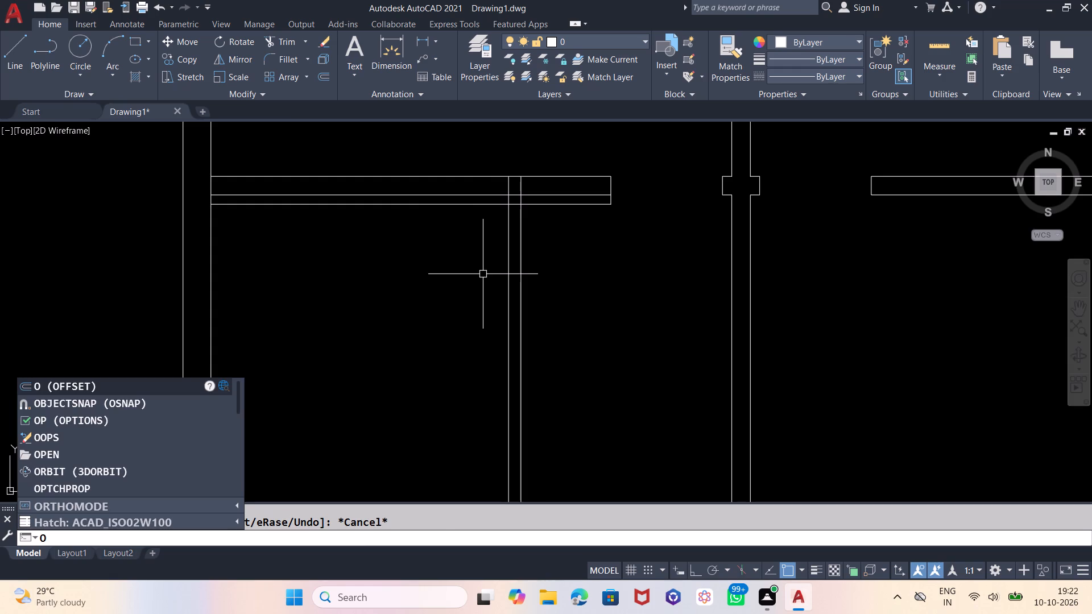
{"action": "key", "text": "Return"}
{"action": "type", "text": "30"}
{"action": "key", "text": "Return"}
{"action": "left_click", "coordinate": [489, 206]}
{"action": "left_click", "coordinate": [483, 343]}
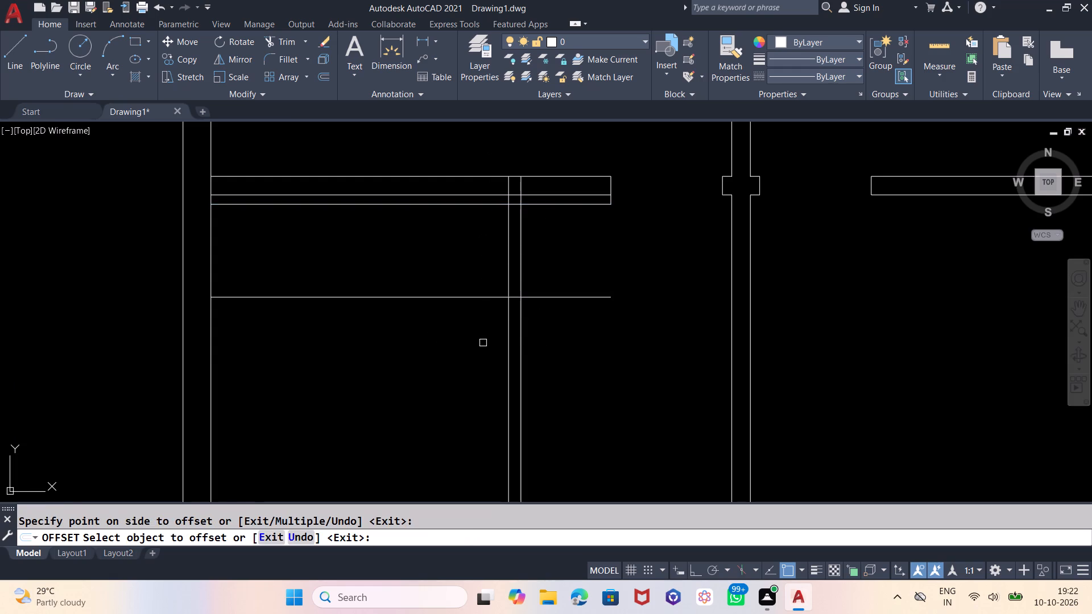
{"action": "key", "text": "Escape"}
Trim a 30" door opening in the short vertical partition, plus the projecting jamb end and the leftover offset lines on both sides.
{"action": "type", "text": "TR"}
{"action": "key", "text": "Return"}
{"action": "key", "text": "Return"}
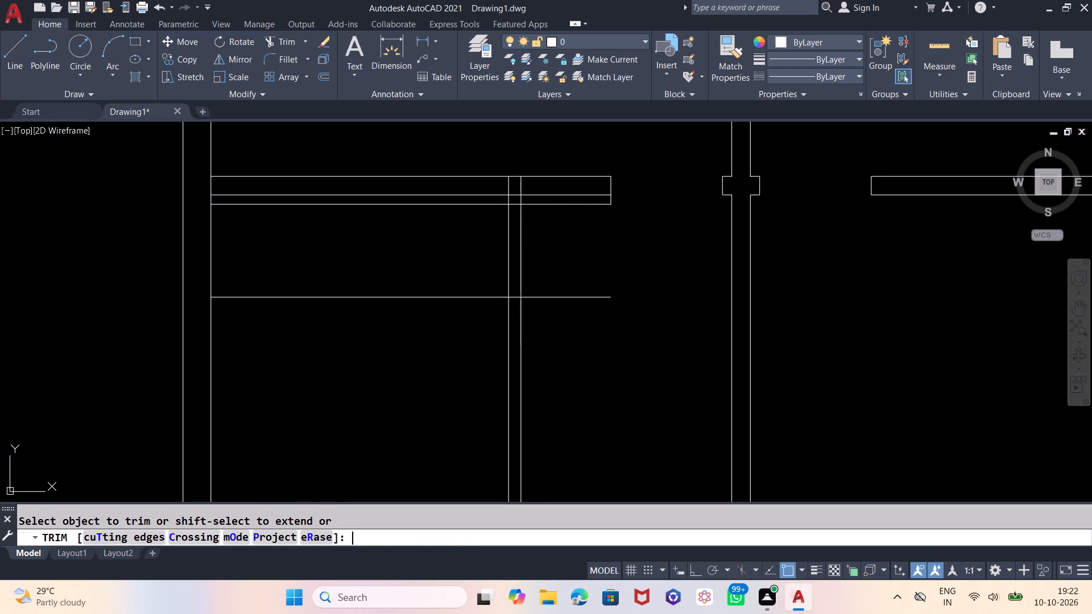
{"action": "left_click", "coordinate": [491, 237]}
{"action": "left_click", "coordinate": [592, 244]}
{"action": "left_click", "coordinate": [588, 206]}
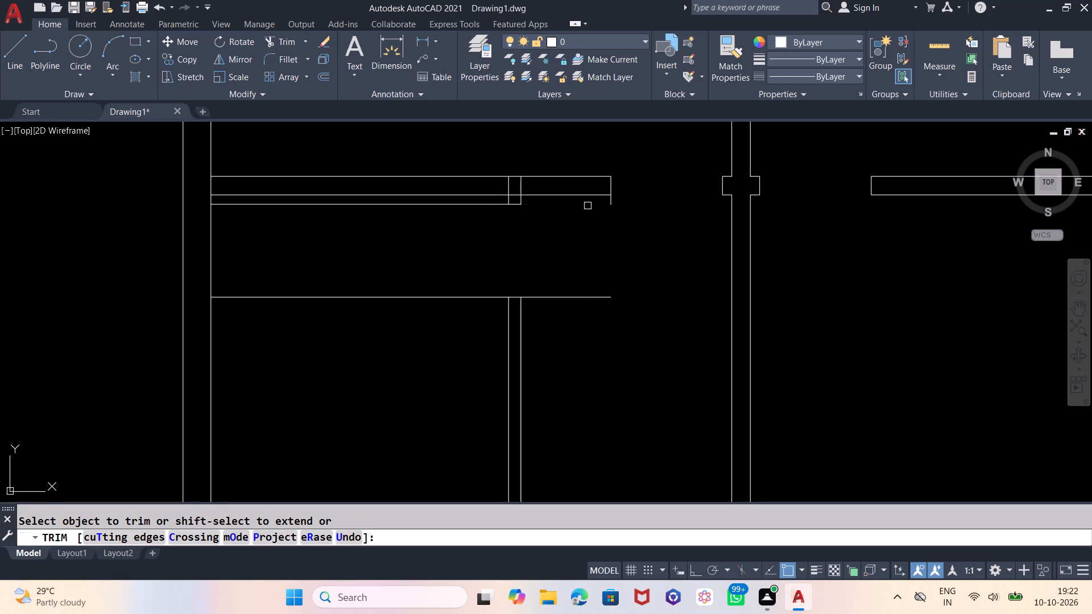
{"action": "left_click", "coordinate": [613, 201]}
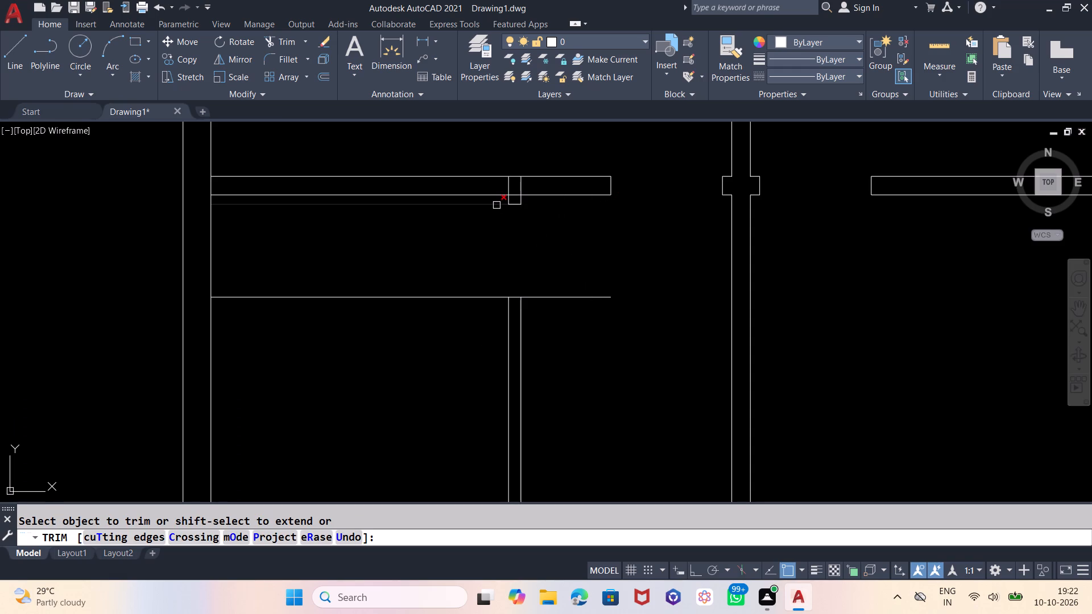
{"action": "left_click", "coordinate": [497, 205]}
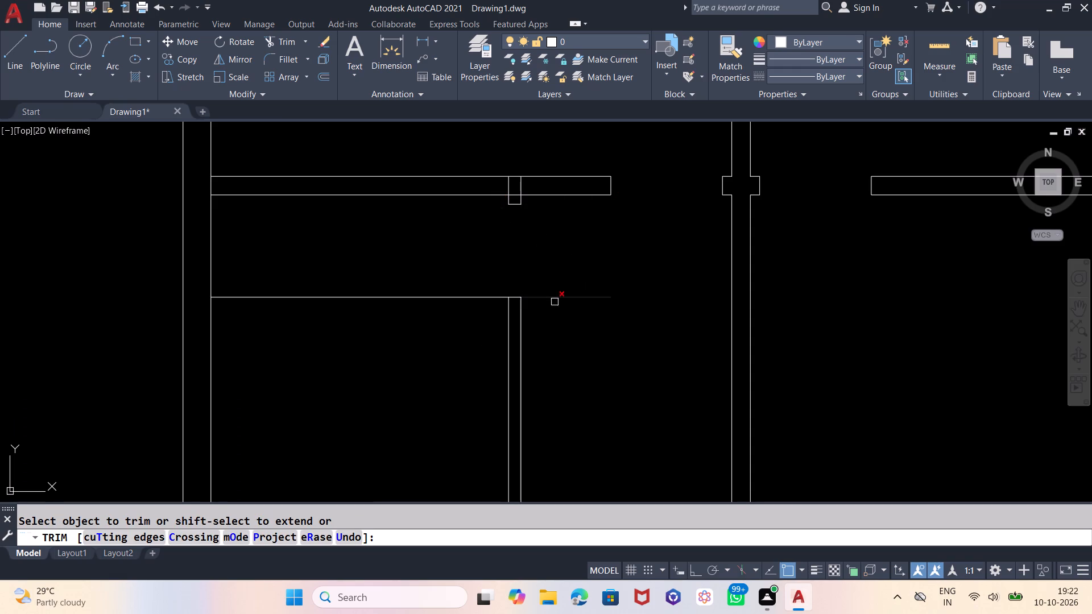
{"action": "left_click", "coordinate": [555, 302]}
{"action": "left_click", "coordinate": [552, 290]}
{"action": "left_click_drag", "start_coordinate": [486, 275], "coordinate": [483, 281]}
{"action": "left_click", "coordinate": [469, 326]}
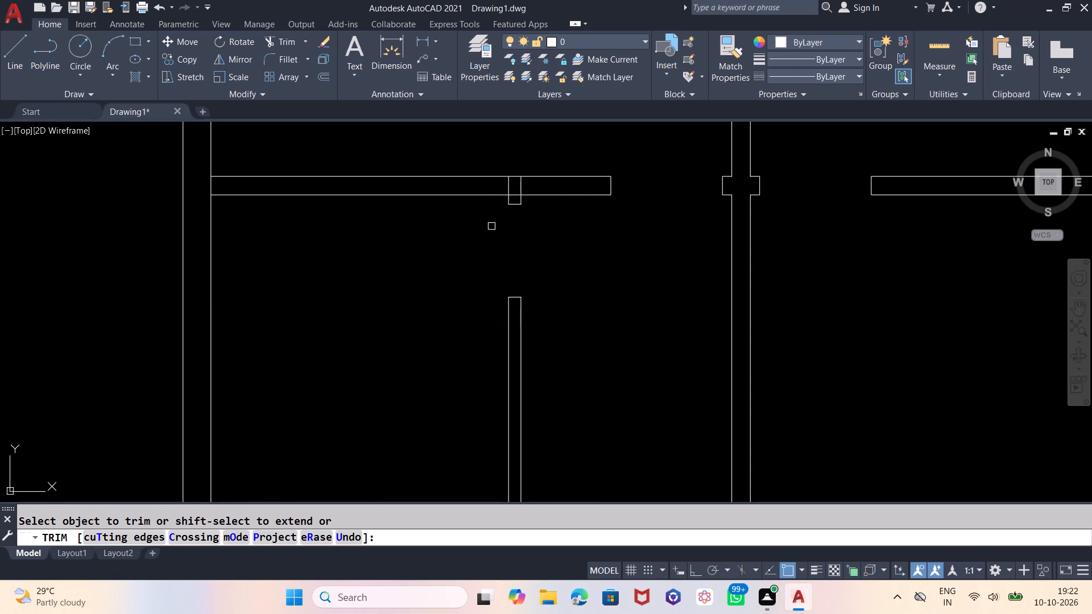
Trim the overlapping lines where the short vertical partition's 3" stub joins the left-hand upper horizontal partition.
{"action": "left_click", "coordinate": [508, 189]}
{"action": "left_click", "coordinate": [519, 187]}
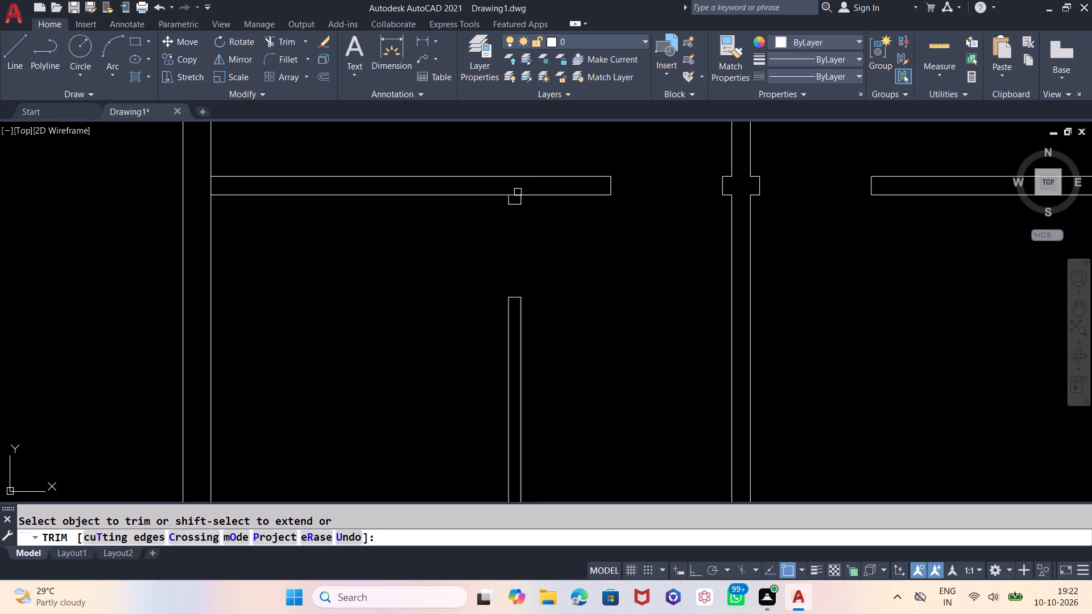
{"action": "left_click", "coordinate": [516, 193]}
{"action": "scroll", "coordinate": [501, 264], "scroll_direction": "down", "scroll_amount": 2}
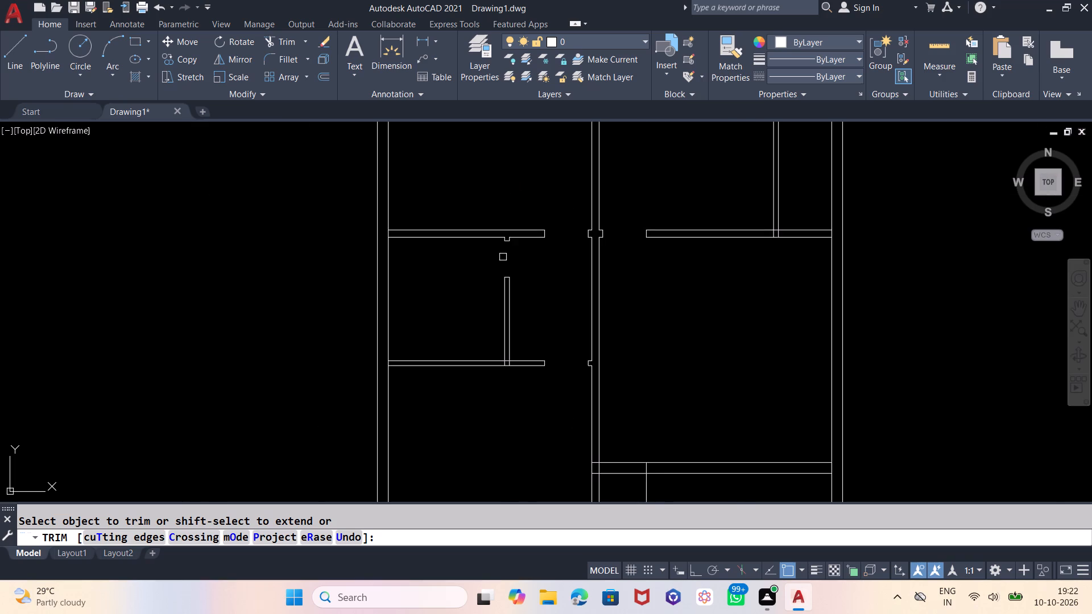
{"action": "middle_click_drag", "start_coordinate": [665, 405], "coordinate": [642, 430]}
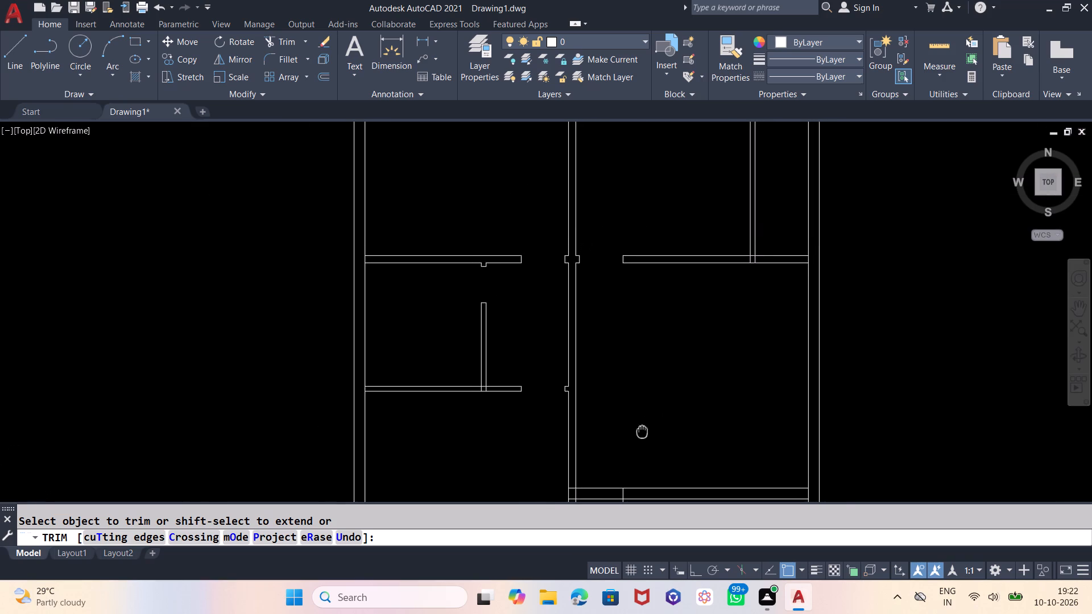
Offset the right-hand line of the upper-right room's vertical partition 3" to the right.
{"action": "middle_click_drag", "start_coordinate": [642, 430], "coordinate": [642, 432]}
{"action": "scroll", "coordinate": [621, 394], "scroll_direction": "down", "scroll_amount": 1}
{"action": "middle_click_drag", "start_coordinate": [648, 393], "coordinate": [638, 334]}
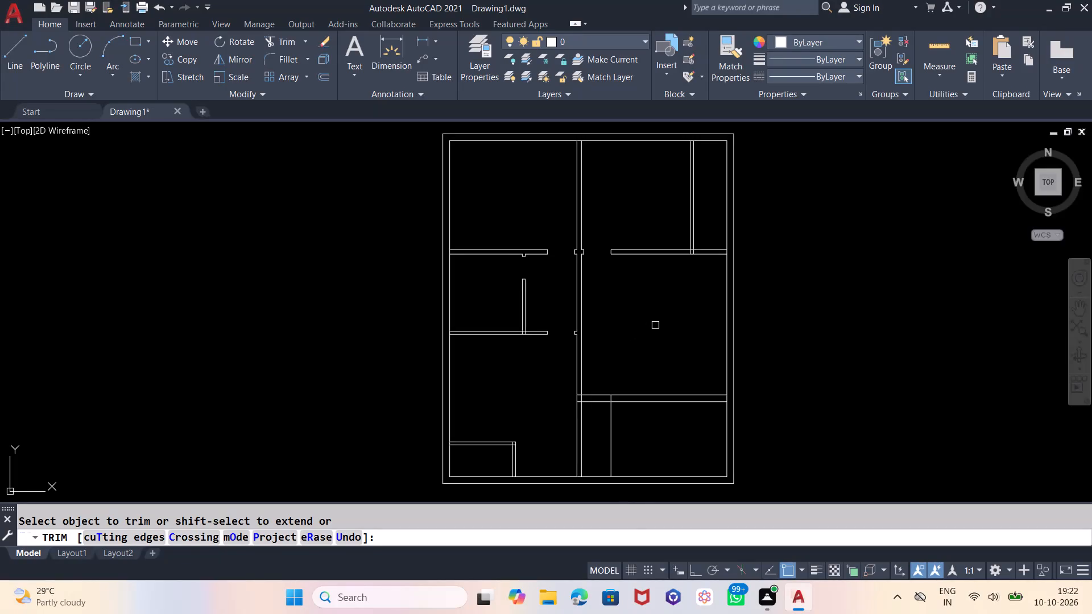
{"action": "key", "text": "Escape"}
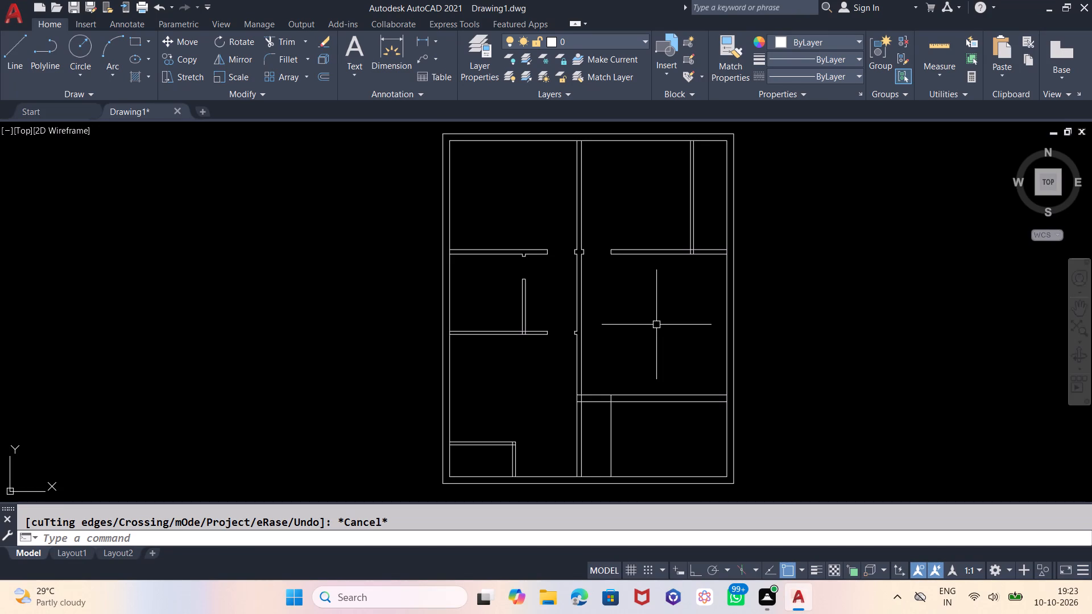
{"action": "key", "text": "o"}
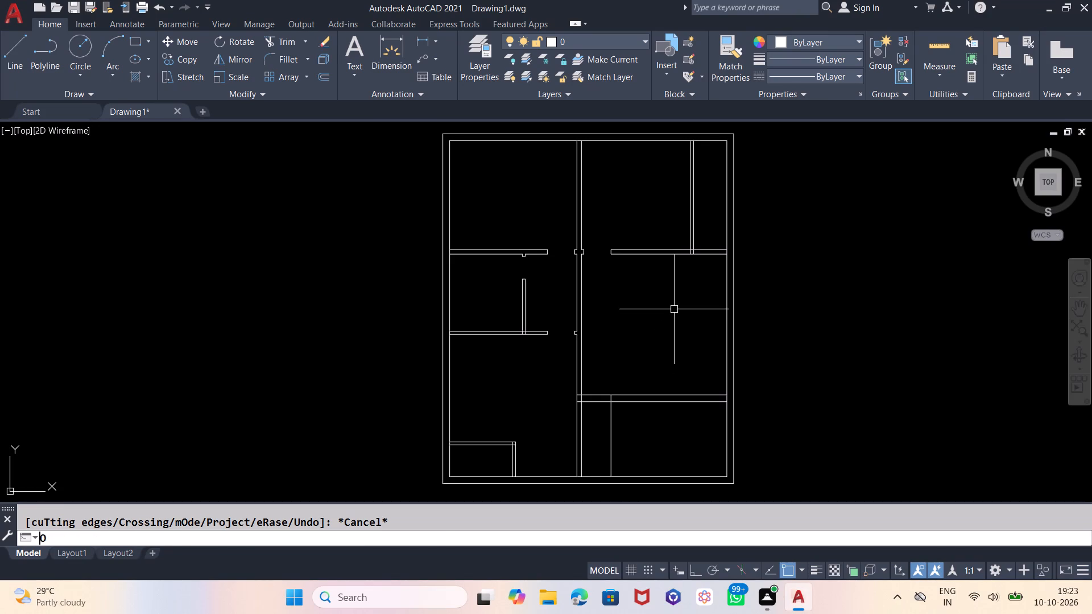
{"action": "key", "text": "Return"}
{"action": "key", "text": "3"}
{"action": "key", "text": "Return"}
{"action": "scroll", "coordinate": [697, 209], "scroll_direction": "up", "scroll_amount": 2}
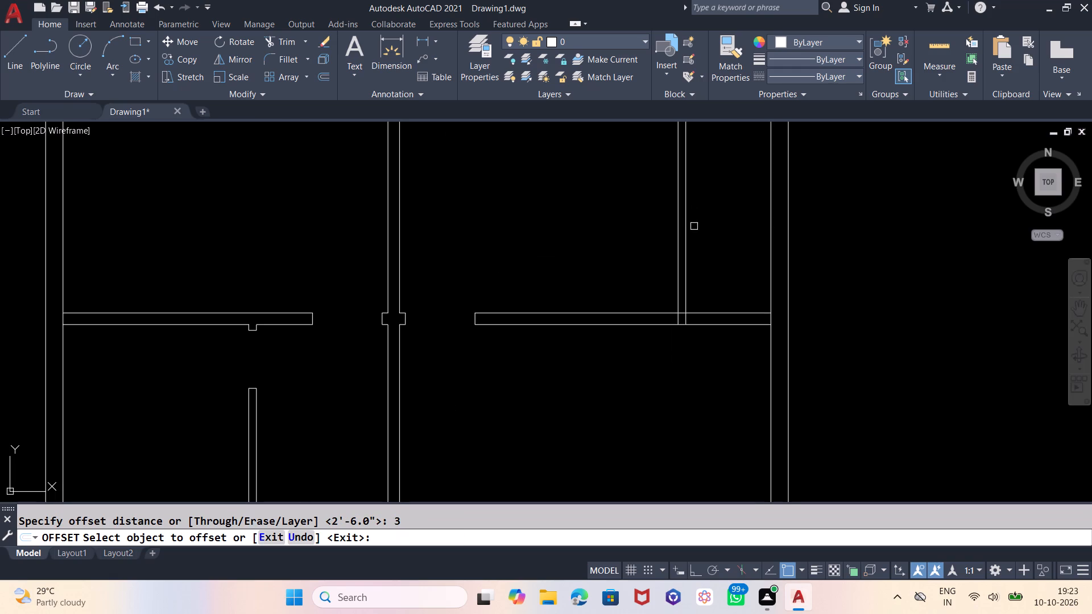
{"action": "left_click", "coordinate": [685, 238]}
{"action": "left_click", "coordinate": [729, 237]}
Offset the central vertical wall's right face, below the upper horizontal partition, 3" to the right.
{"action": "scroll", "coordinate": [731, 236], "scroll_direction": "down", "scroll_amount": 2}
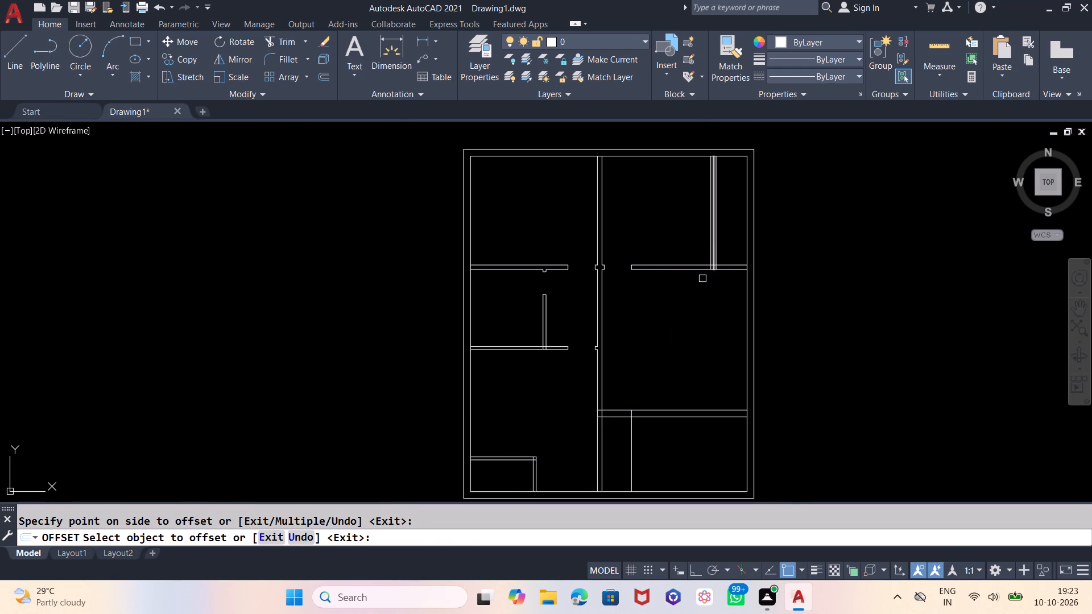
{"action": "scroll", "coordinate": [602, 392], "scroll_direction": "up", "scroll_amount": 2}
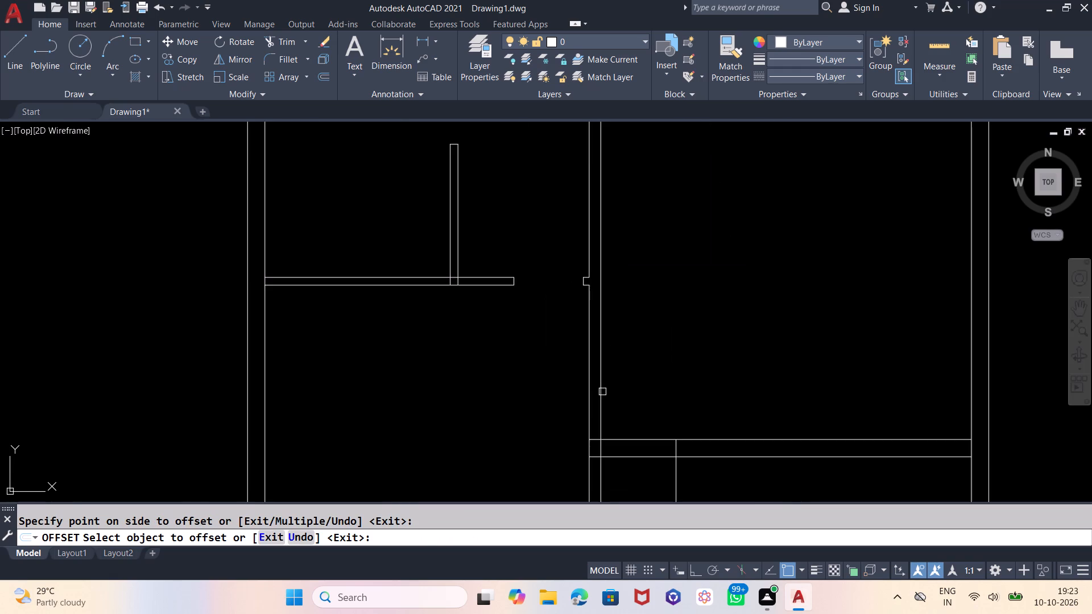
{"action": "left_click", "coordinate": [602, 394]}
{"action": "left_click", "coordinate": [655, 391]}
Offset the lower line of the small bottom-left room's horizontal partition 3" downward.
{"action": "scroll", "coordinate": [635, 259], "scroll_direction": "down", "scroll_amount": 2}
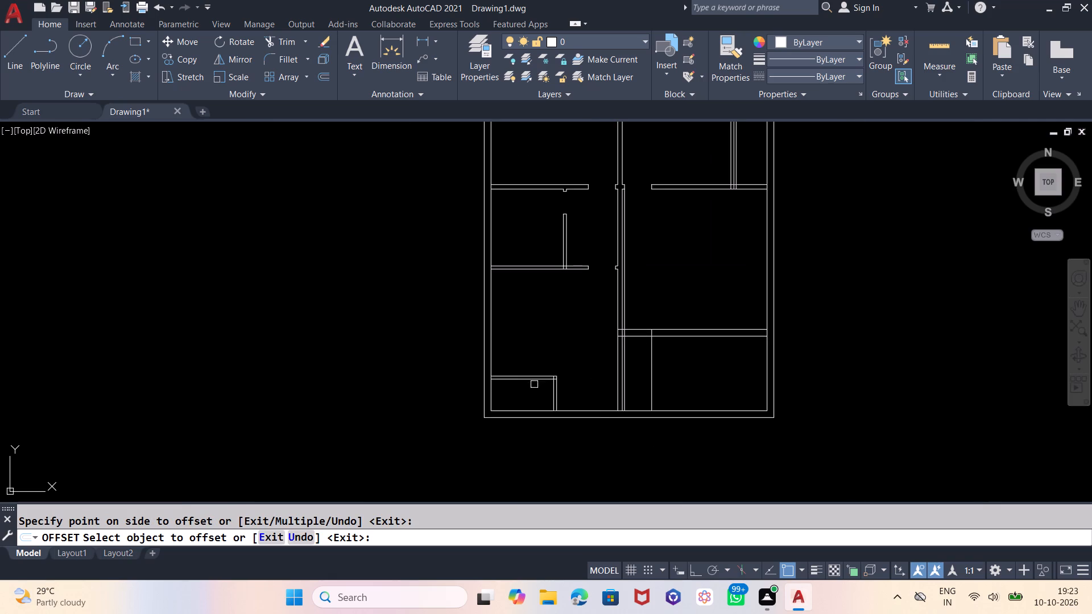
{"action": "scroll", "coordinate": [548, 387], "scroll_direction": "up", "scroll_amount": 3}
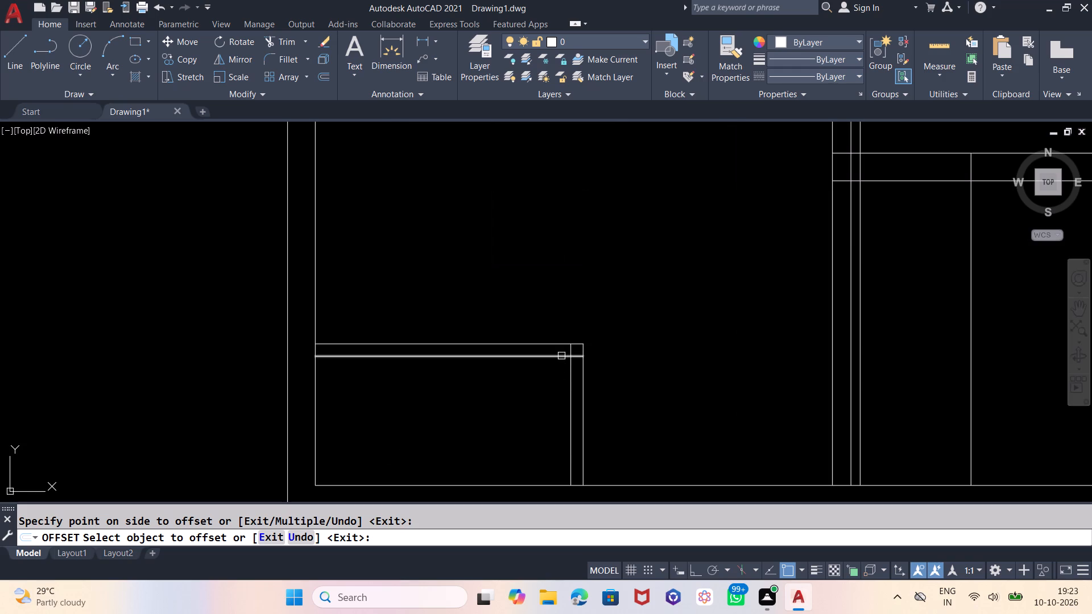
{"action": "left_click", "coordinate": [561, 355]}
{"action": "left_click", "coordinate": [556, 401]}
{"action": "key", "text": "Escape"}
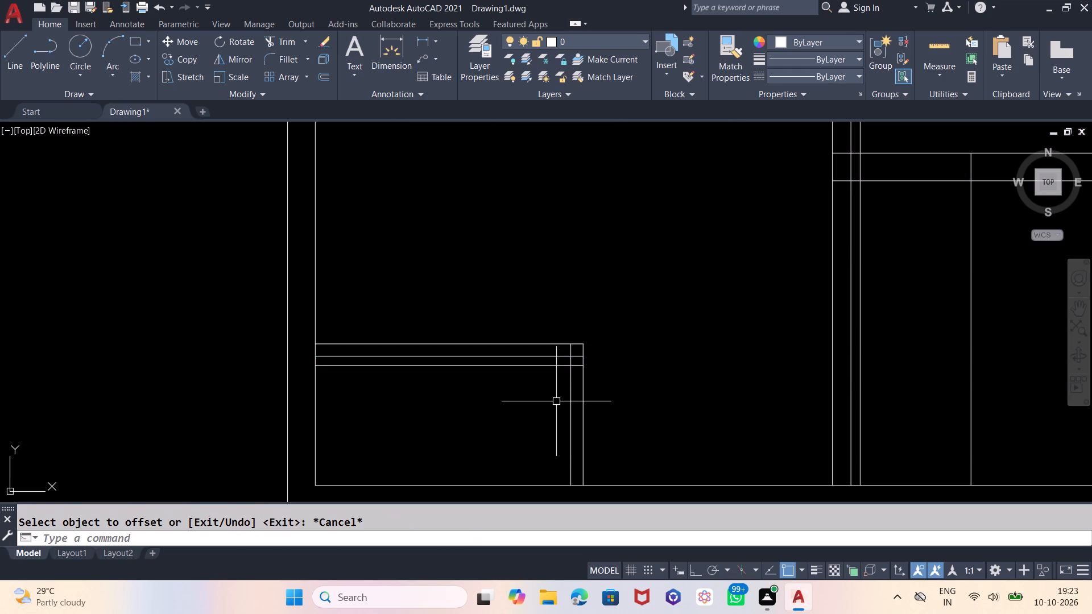
Offset the new 3" line in the small bottom-left room downward by 30".
{"action": "key", "text": "o"}
{"action": "key", "text": "Return"}
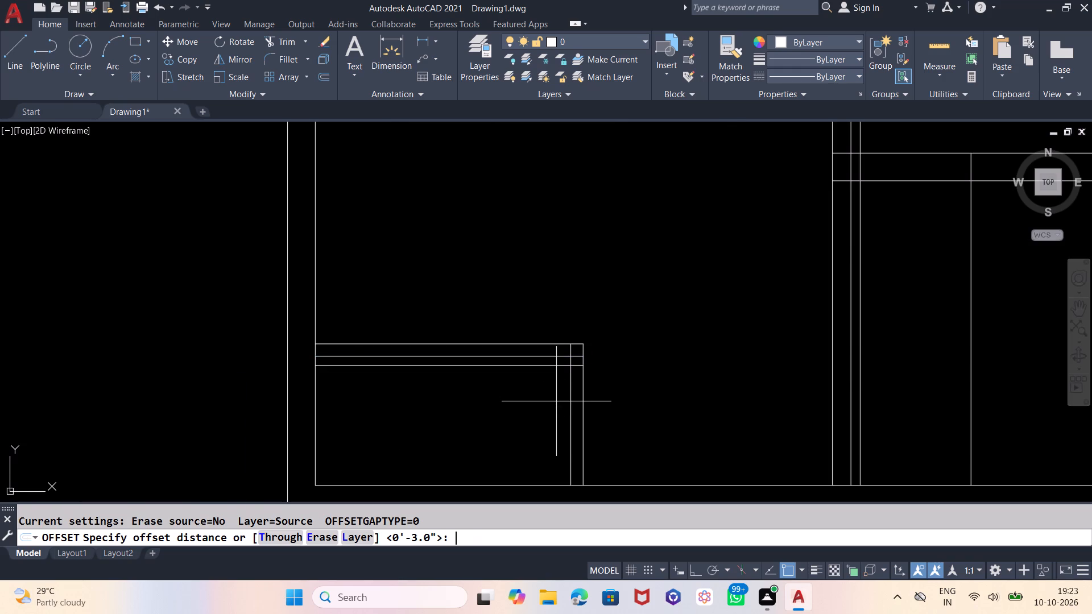
{"action": "type", "text": "30"}
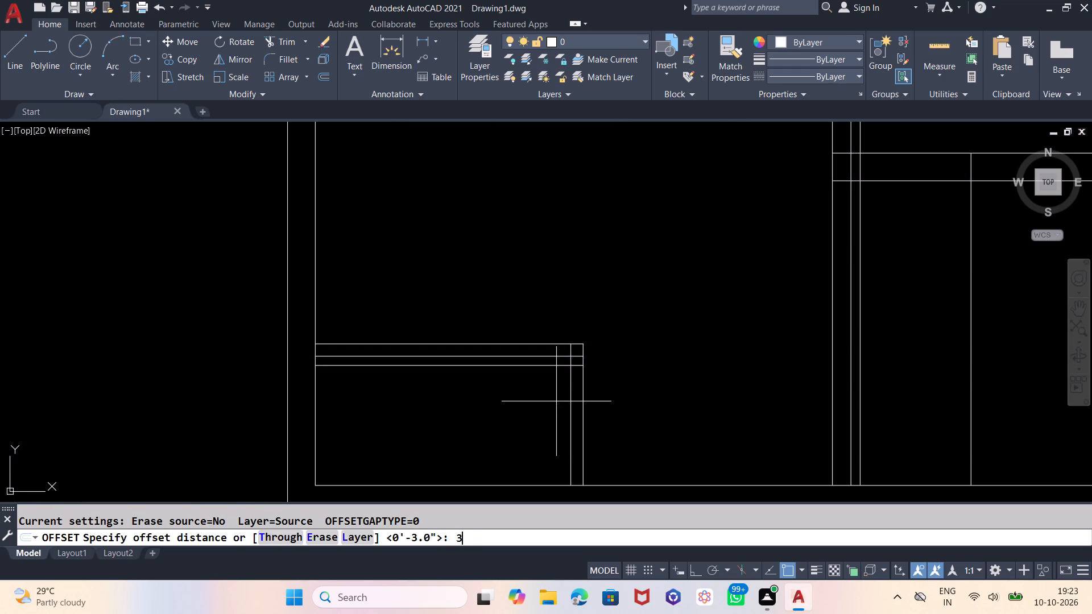
{"action": "key", "text": "Return"}
{"action": "left_click", "coordinate": [557, 368]}
{"action": "left_click", "coordinate": [551, 410]}
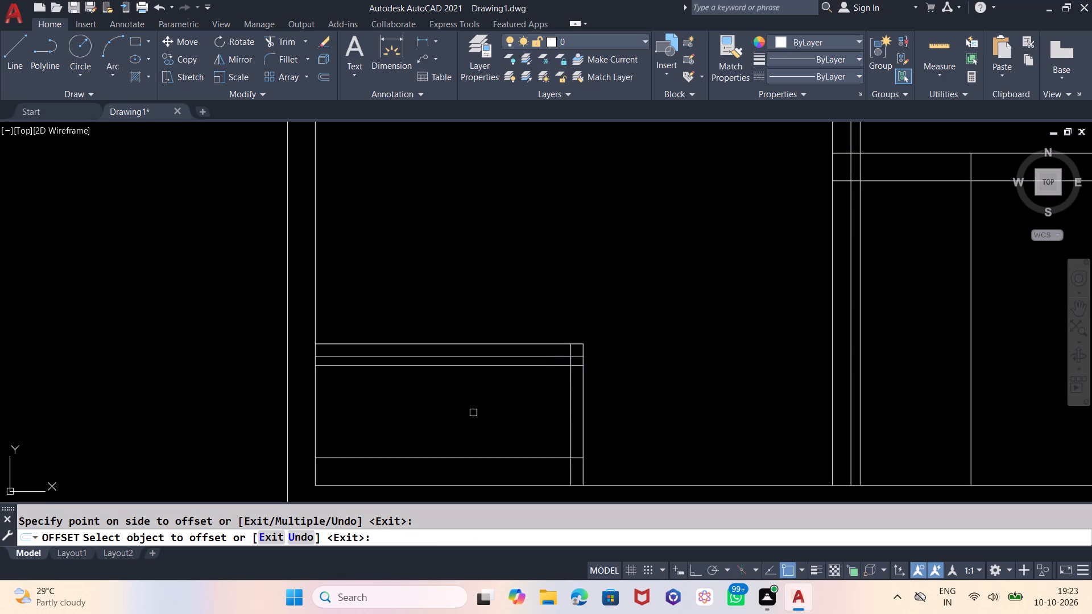
Offset the 3" line beside the upper-right vertical partition 30" to the right.
{"action": "scroll", "coordinate": [461, 410], "scroll_direction": "down", "scroll_amount": 2}
{"action": "scroll", "coordinate": [634, 323], "scroll_direction": "up", "scroll_amount": 1}
{"action": "middle_click_drag", "start_coordinate": [626, 376], "coordinate": [598, 472]}
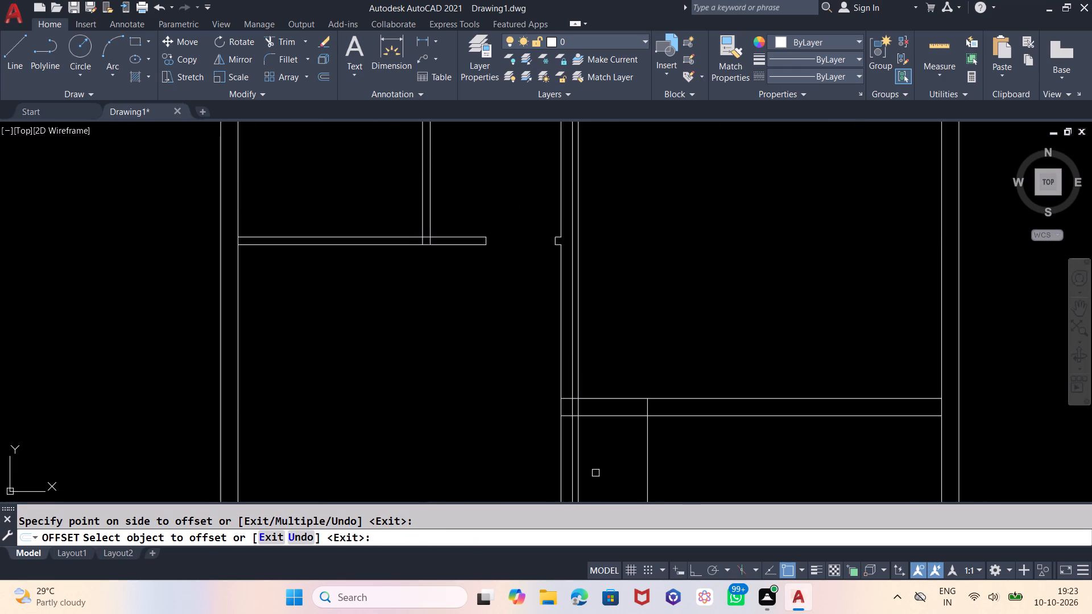
{"action": "scroll", "coordinate": [537, 449], "scroll_direction": "down", "scroll_amount": 2}
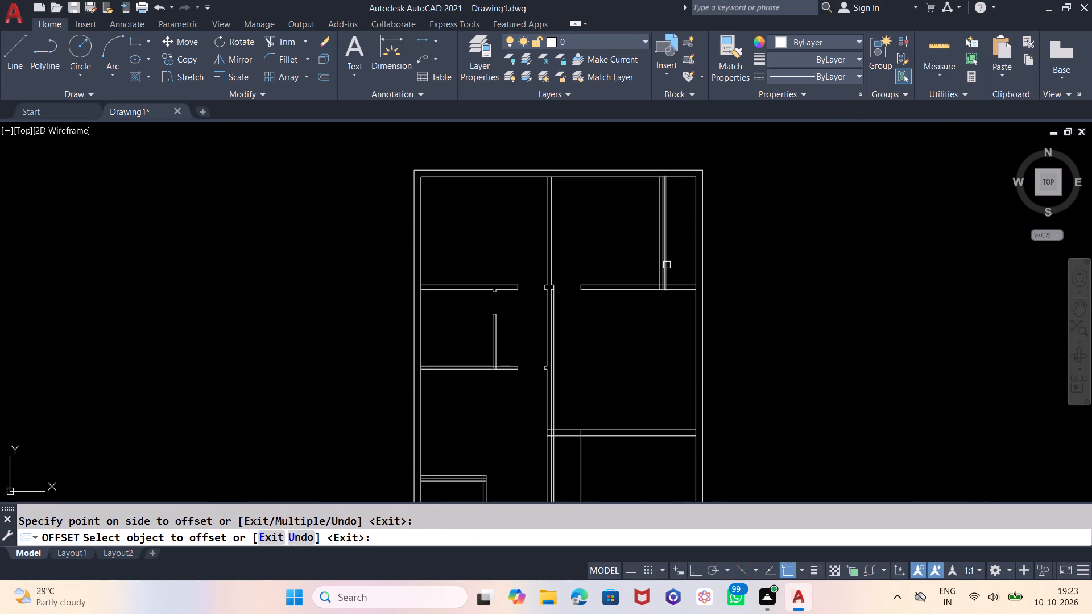
{"action": "scroll", "coordinate": [667, 265], "scroll_direction": "up", "scroll_amount": 3}
{"action": "left_click", "coordinate": [659, 279]}
{"action": "left_click", "coordinate": [727, 275]}
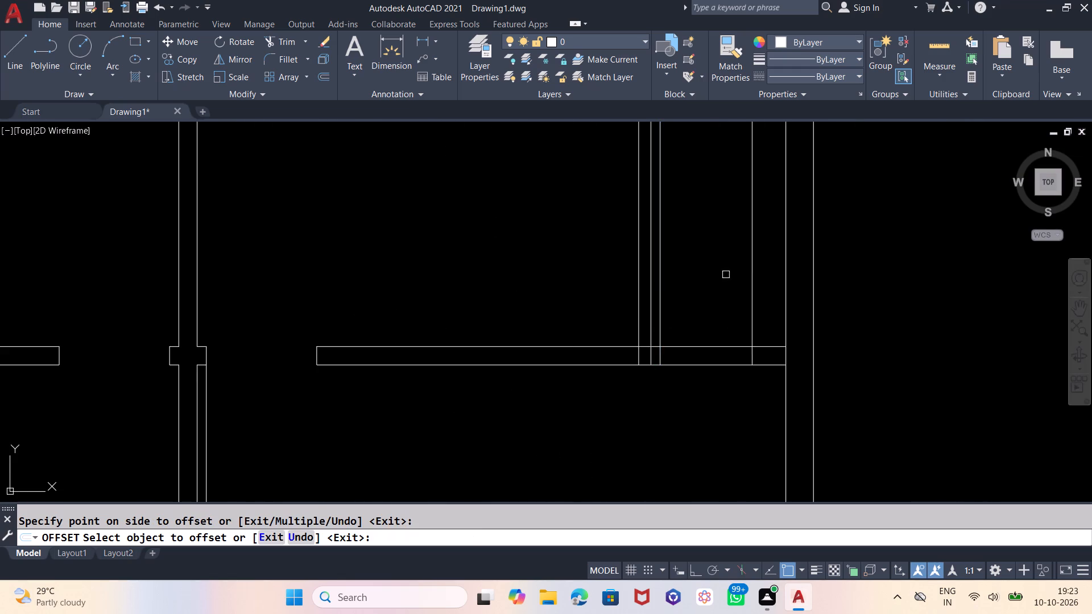
{"action": "scroll", "coordinate": [686, 213], "scroll_direction": "down", "scroll_amount": 2}
{"action": "scroll", "coordinate": [675, 331], "scroll_direction": "down", "scroll_amount": 1}
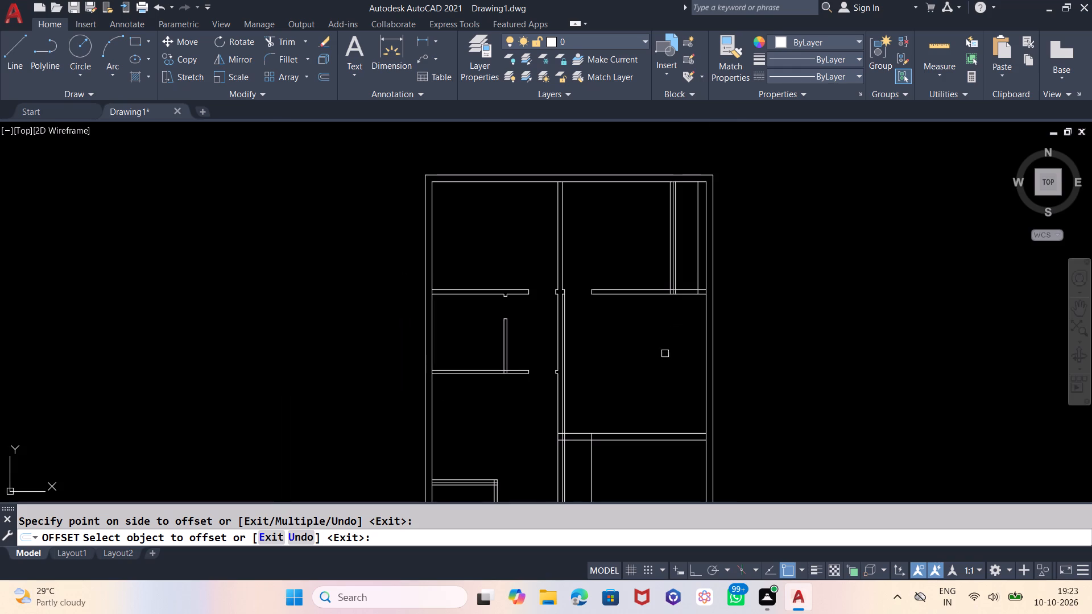
{"action": "middle_click_drag", "start_coordinate": [660, 370], "coordinate": [665, 333]}
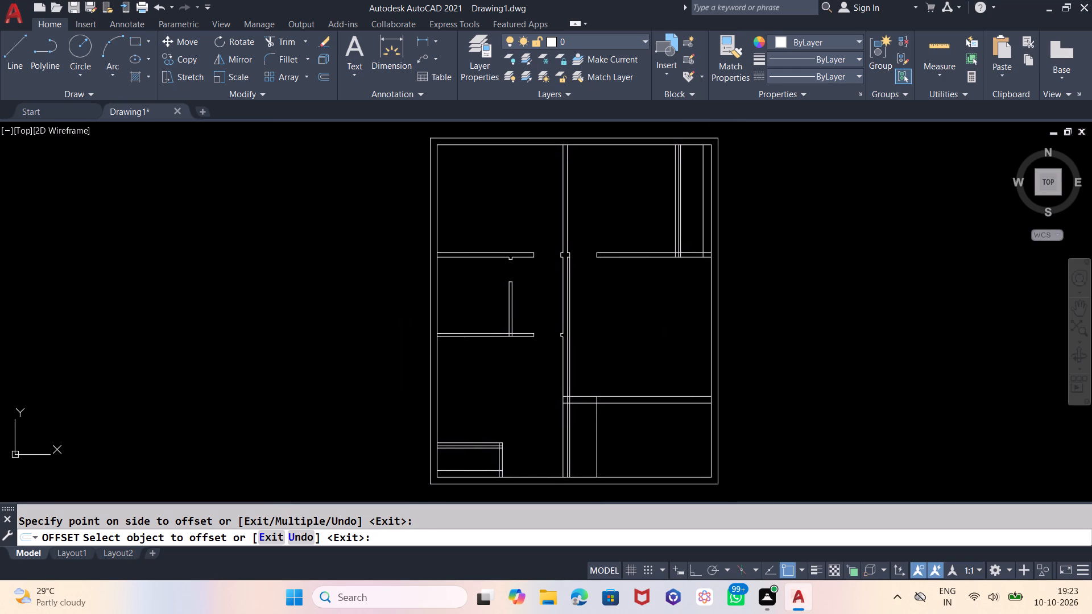
Trim away the leftover vertical line below and across the lower-right horizontal partition.
{"action": "key", "text": "Escape"}
{"action": "type", "text": "TR"}
{"action": "key", "text": "Return"}
{"action": "key", "text": "Return"}
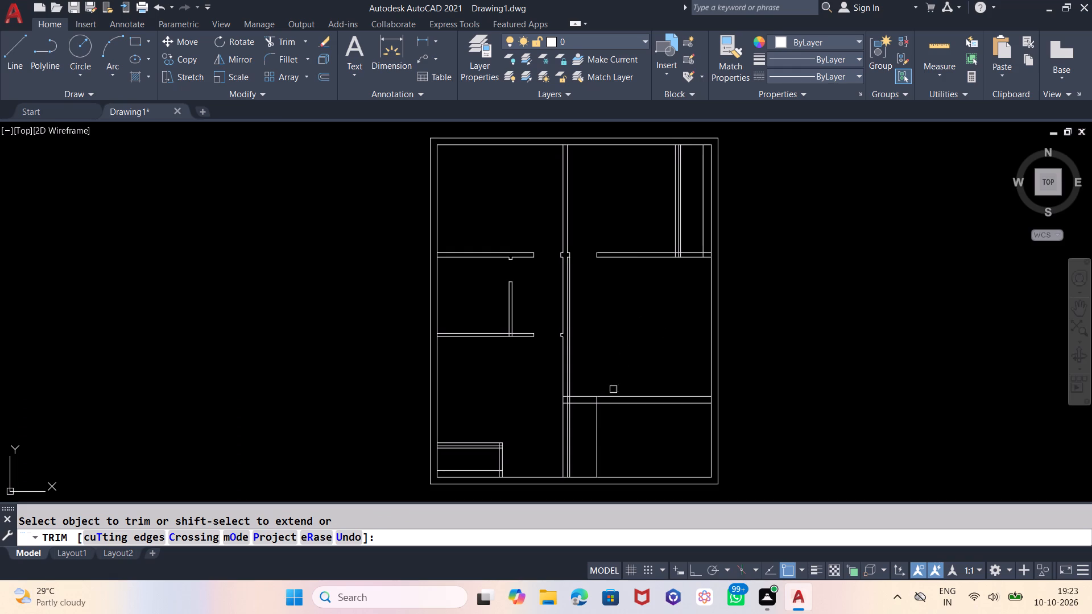
{"action": "left_click", "coordinate": [597, 434]}
{"action": "scroll", "coordinate": [597, 413], "scroll_direction": "up", "scroll_amount": 2}
{"action": "left_click", "coordinate": [597, 381]}
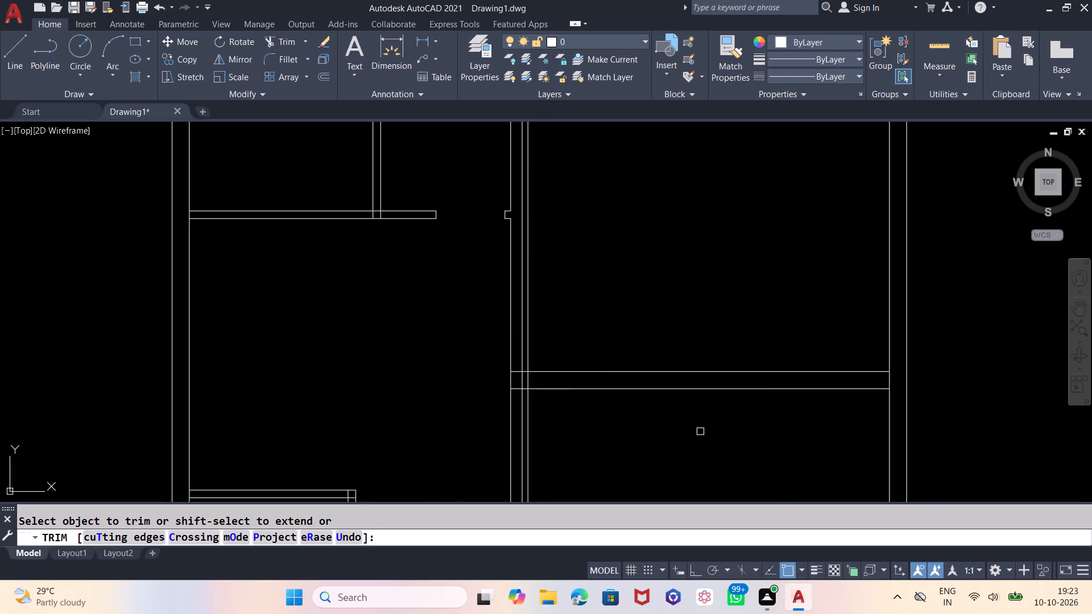
Trim a 30" door opening in the small bottom-left room's vertical partition, plus the leftover offset lines inside the room.
{"action": "scroll", "coordinate": [731, 401], "scroll_direction": "down", "scroll_amount": 2}
{"action": "scroll", "coordinate": [580, 438], "scroll_direction": "up", "scroll_amount": 3}
{"action": "scroll", "coordinate": [623, 401], "scroll_direction": "down", "scroll_amount": 2}
{"action": "left_click", "coordinate": [624, 433]}
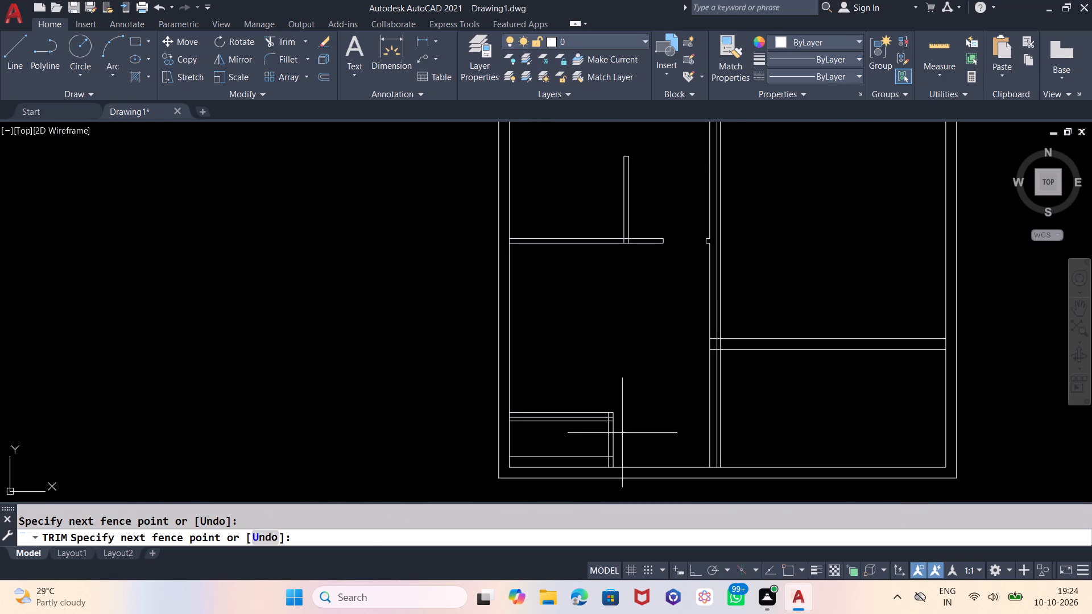
{"action": "left_click", "coordinate": [595, 435]}
{"action": "scroll", "coordinate": [595, 436], "scroll_direction": "up", "scroll_amount": 1}
{"action": "left_click", "coordinate": [594, 471]}
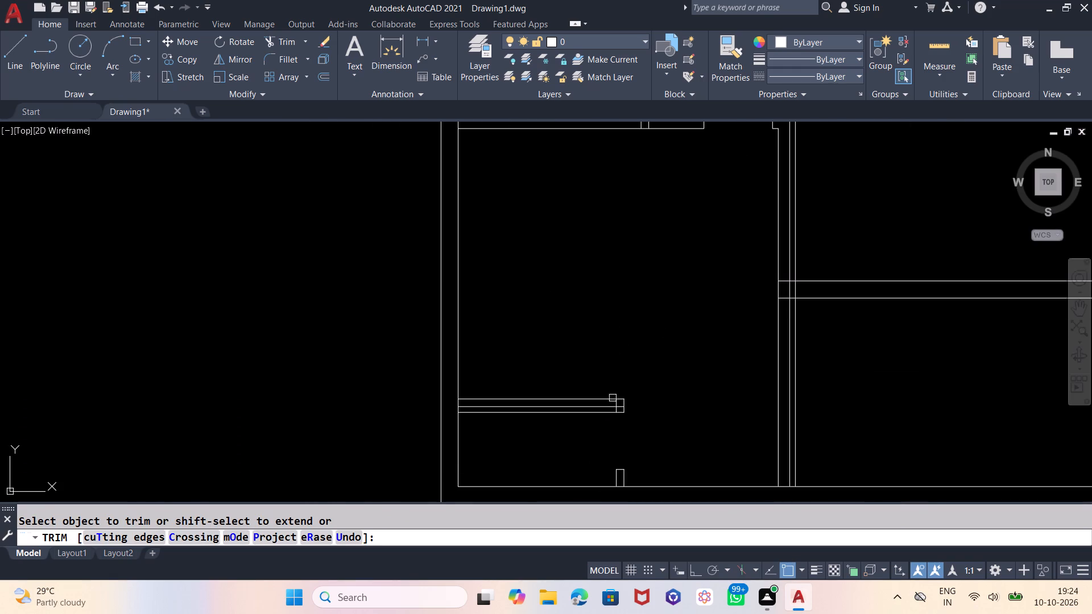
{"action": "scroll", "coordinate": [613, 397], "scroll_direction": "up", "scroll_amount": 3}
{"action": "left_click", "coordinate": [613, 463]}
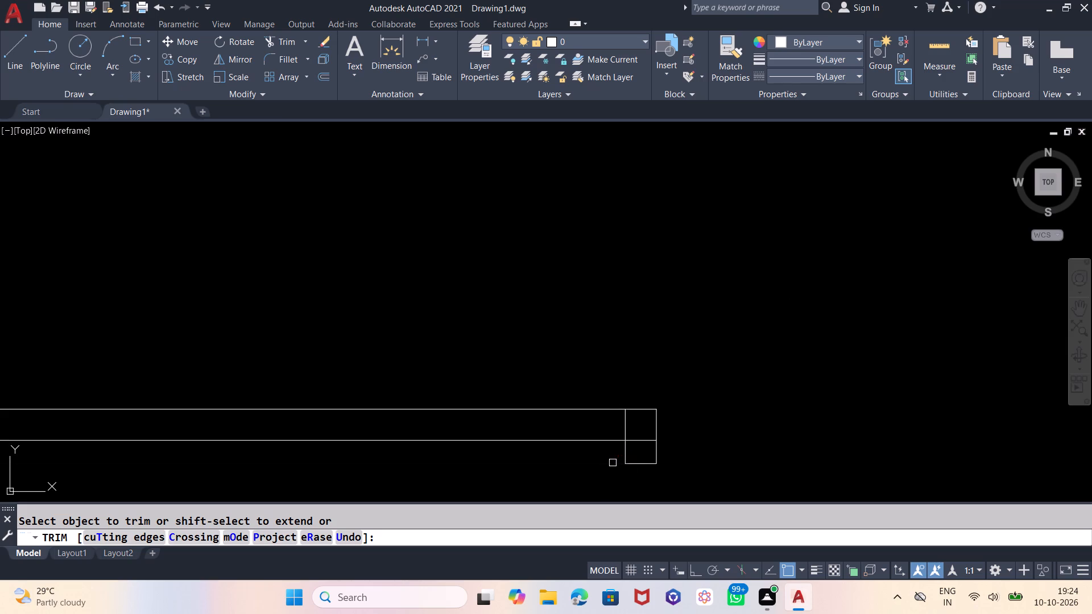
Trim the overlapping lines at the small bottom-left room's upper corner where its two partitions meet.
{"action": "left_click", "coordinate": [635, 442]}
{"action": "left_click", "coordinate": [626, 428]}
{"action": "scroll", "coordinate": [537, 393], "scroll_direction": "down", "scroll_amount": 2}
{"action": "scroll", "coordinate": [501, 363], "scroll_direction": "down", "scroll_amount": 2}
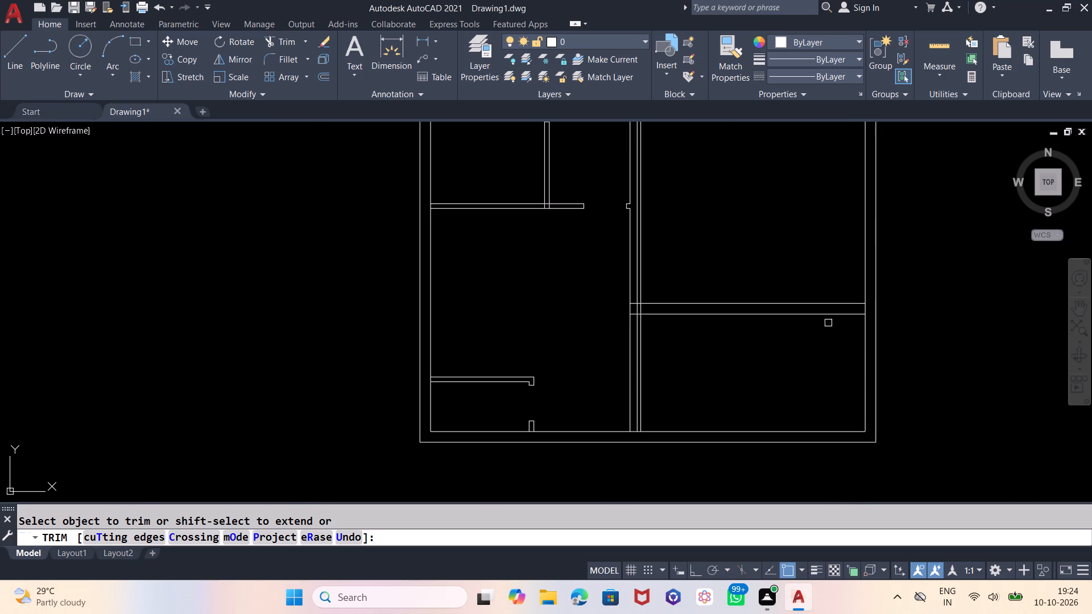
Trim a 30" opening in the right-hand upper horizontal partition near the outer wall, plus the 30" offset line above it.
{"action": "middle_click_drag", "start_coordinate": [861, 309], "coordinate": [758, 536]}
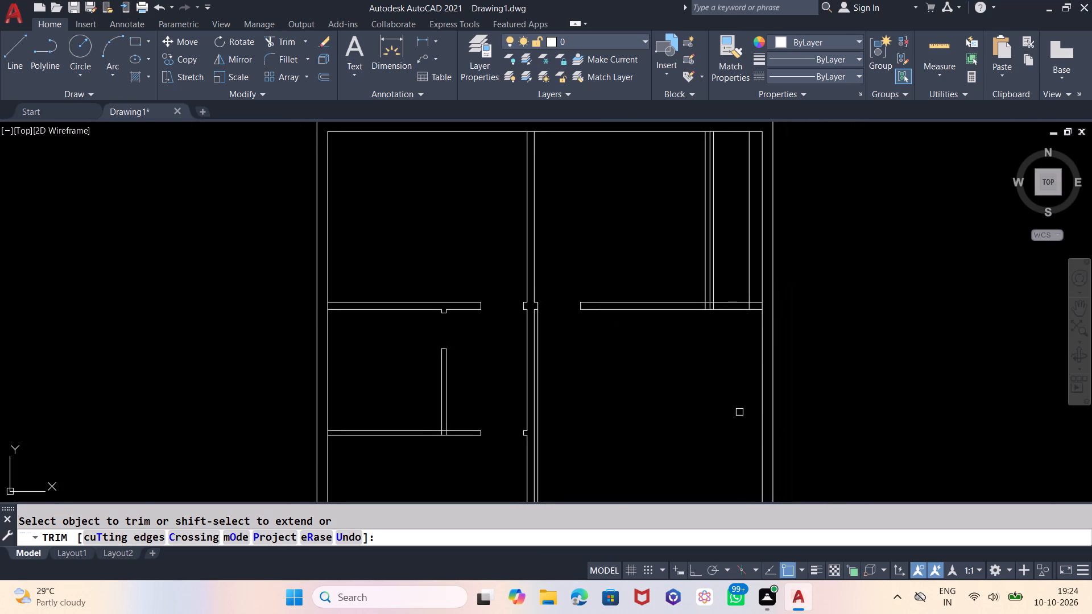
{"action": "scroll", "coordinate": [748, 334], "scroll_direction": "down", "scroll_amount": 1}
{"action": "middle_click_drag", "start_coordinate": [831, 443], "coordinate": [816, 480]}
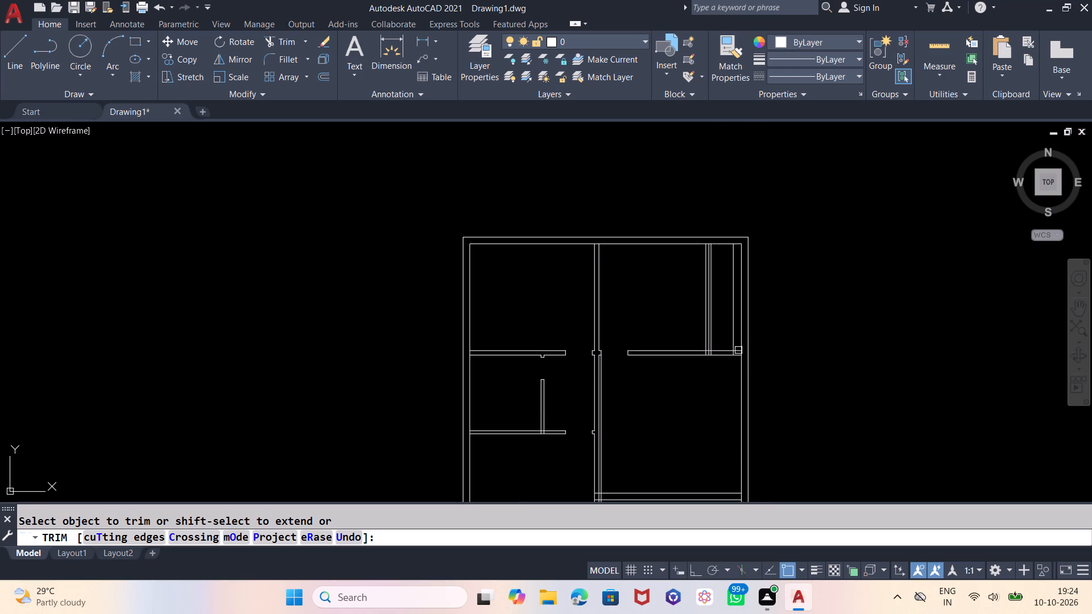
{"action": "scroll", "coordinate": [731, 350], "scroll_direction": "up", "scroll_amount": 3}
{"action": "left_click_drag", "start_coordinate": [677, 385], "coordinate": [677, 378]}
{"action": "left_click", "coordinate": [687, 322]}
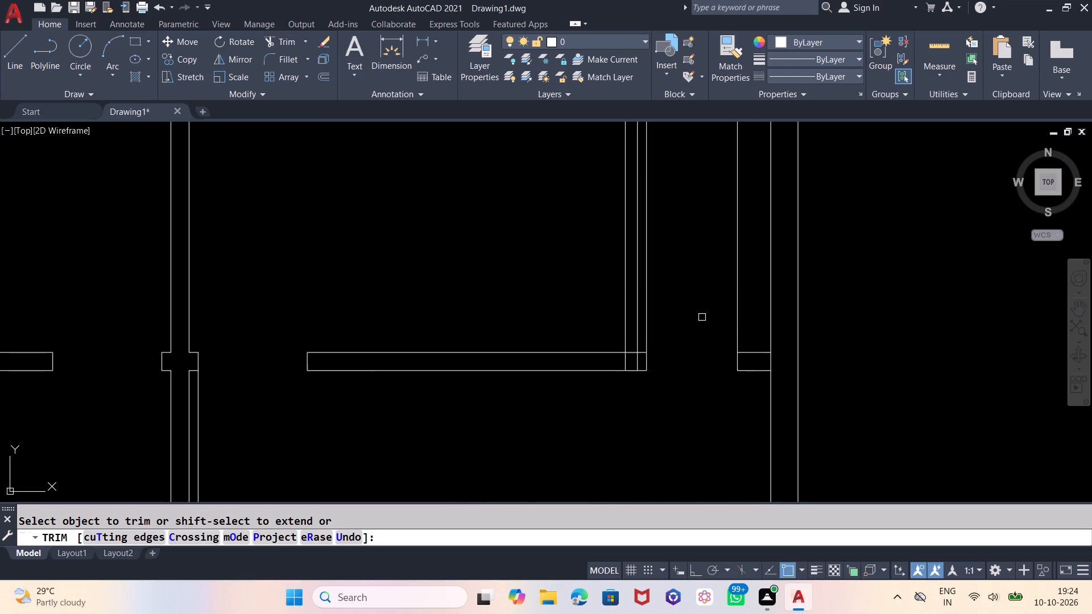
{"action": "left_click_drag", "start_coordinate": [709, 314], "coordinate": [717, 314]}
{"action": "left_click", "coordinate": [743, 312]}
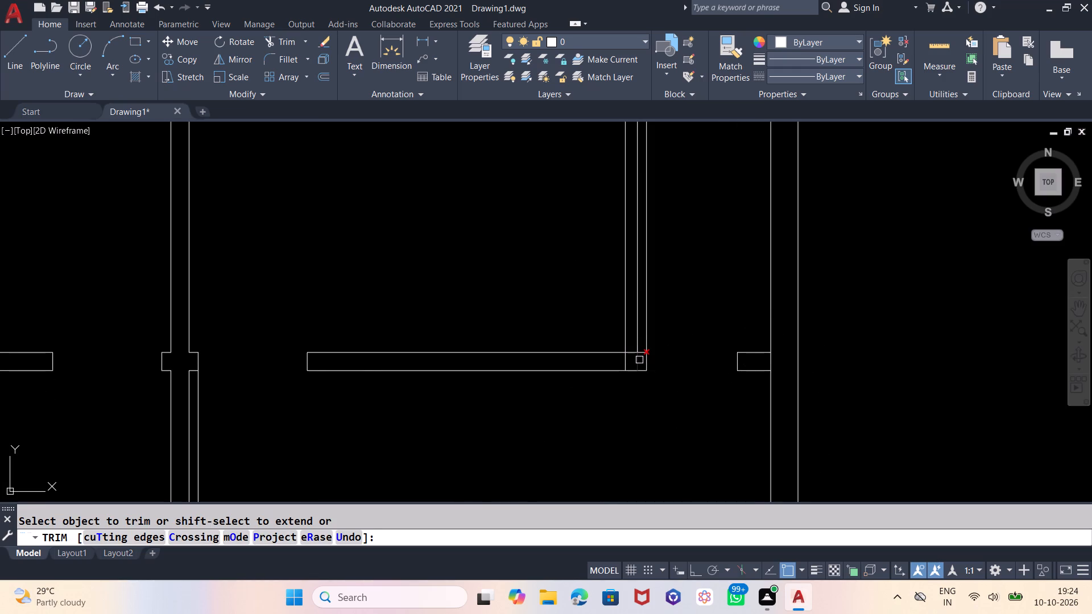
Trim the leftover 3" offset line and the overlapping lines where the upper-right vertical partition joins the horizontal partition.
{"action": "left_click", "coordinate": [639, 360]}
{"action": "left_click", "coordinate": [646, 345]}
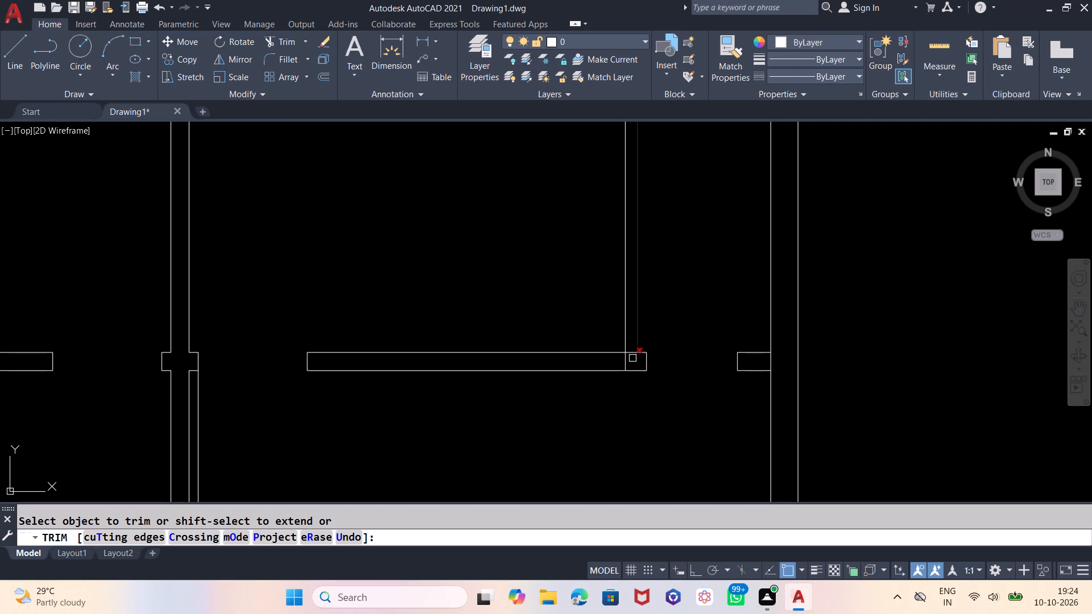
{"action": "left_click", "coordinate": [632, 354]}
{"action": "left_click", "coordinate": [622, 362]}
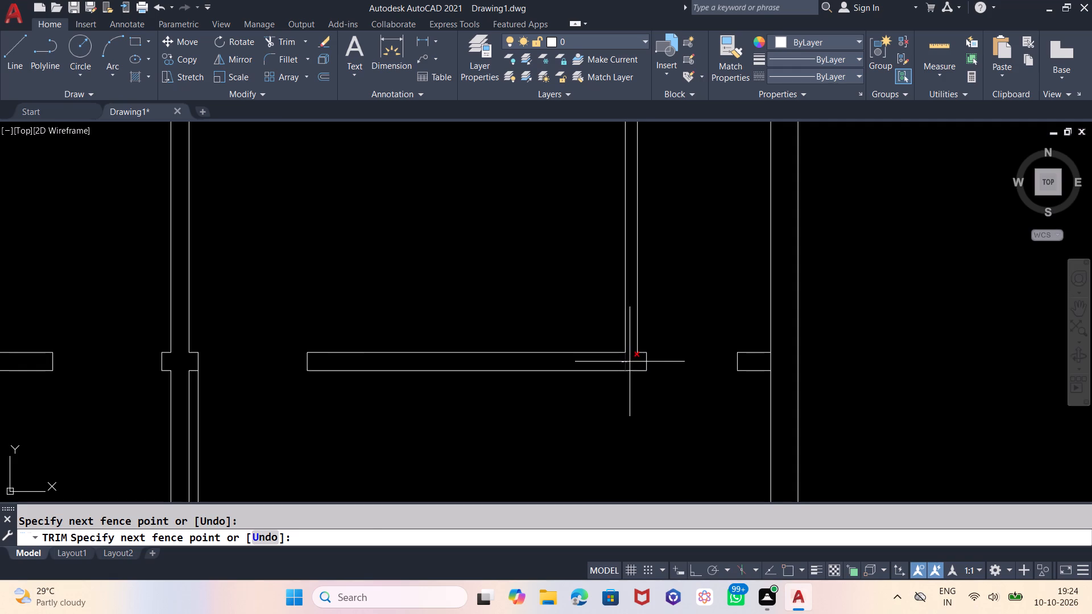
{"action": "left_click", "coordinate": [630, 362]}
{"action": "scroll", "coordinate": [693, 336], "scroll_direction": "down", "scroll_amount": 1}
{"action": "scroll", "coordinate": [682, 404], "scroll_direction": "down", "scroll_amount": 3}
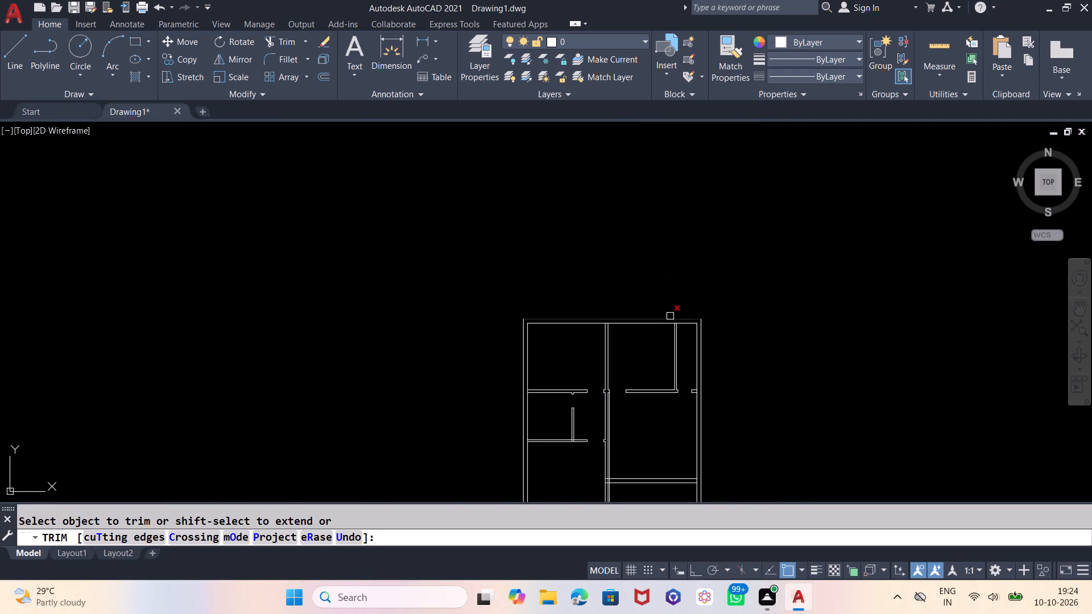
Trim the top outer wall's inner line where the upper-right vertical partition and the central vertical wall meet it.
{"action": "scroll", "coordinate": [672, 318], "scroll_direction": "up", "scroll_amount": 6}
{"action": "left_click", "coordinate": [671, 340]}
{"action": "scroll", "coordinate": [771, 256], "scroll_direction": "down", "scroll_amount": 3}
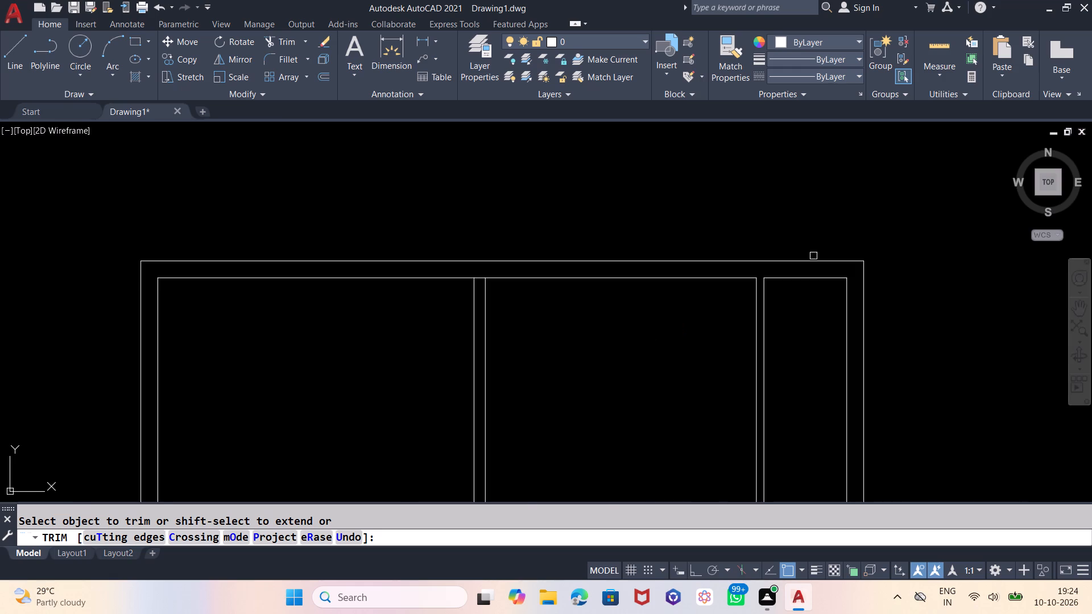
{"action": "scroll", "coordinate": [813, 256], "scroll_direction": "down", "scroll_amount": 1}
{"action": "scroll", "coordinate": [603, 265], "scroll_direction": "up", "scroll_amount": 3}
{"action": "left_click", "coordinate": [614, 280]}
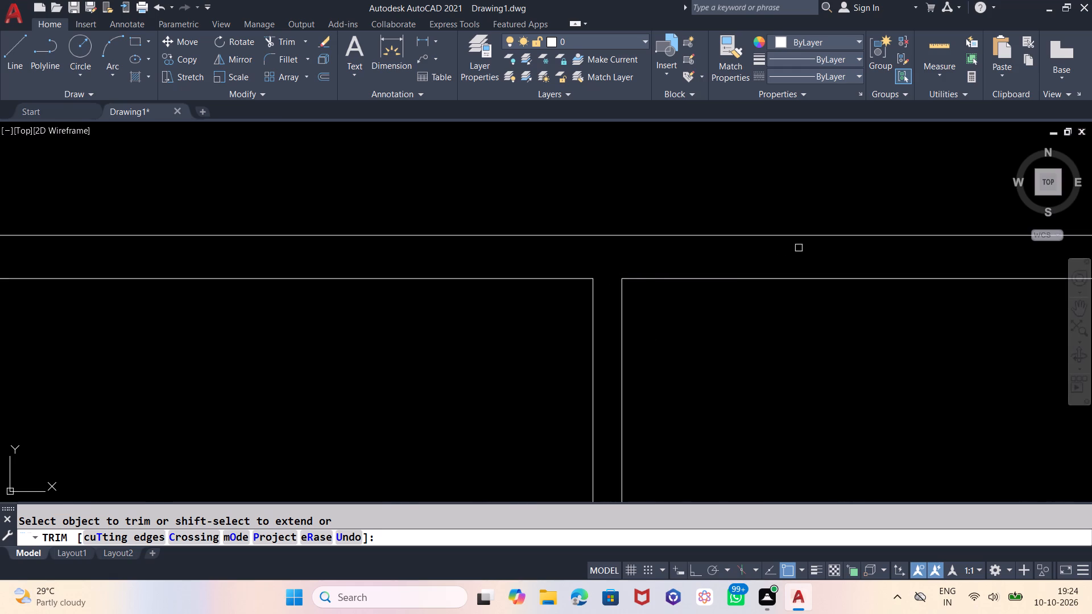
Trim the left outer wall's inner line where the upper-left and middle-left horizontal partitions meet it.
{"action": "scroll", "coordinate": [804, 249], "scroll_direction": "down", "scroll_amount": 2}
{"action": "scroll", "coordinate": [599, 186], "scroll_direction": "down", "scroll_amount": 4}
{"action": "scroll", "coordinate": [570, 250], "scroll_direction": "up", "scroll_amount": 3}
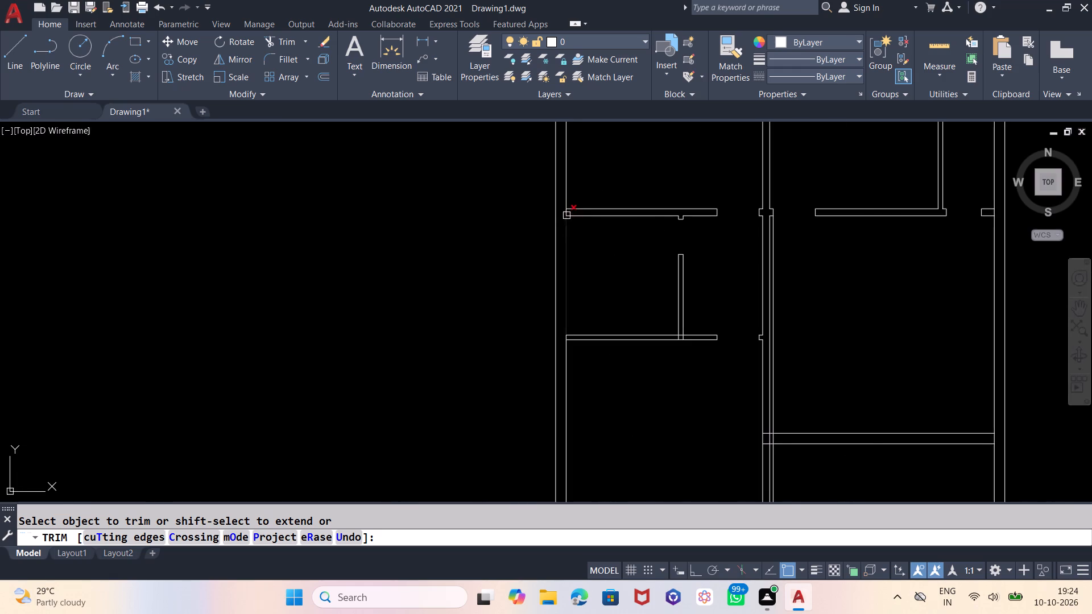
{"action": "scroll", "coordinate": [566, 215], "scroll_direction": "up", "scroll_amount": 2}
{"action": "left_click", "coordinate": [566, 209]}
{"action": "scroll", "coordinate": [595, 165], "scroll_direction": "down", "scroll_amount": 3}
{"action": "scroll", "coordinate": [587, 239], "scroll_direction": "up", "scroll_amount": 3}
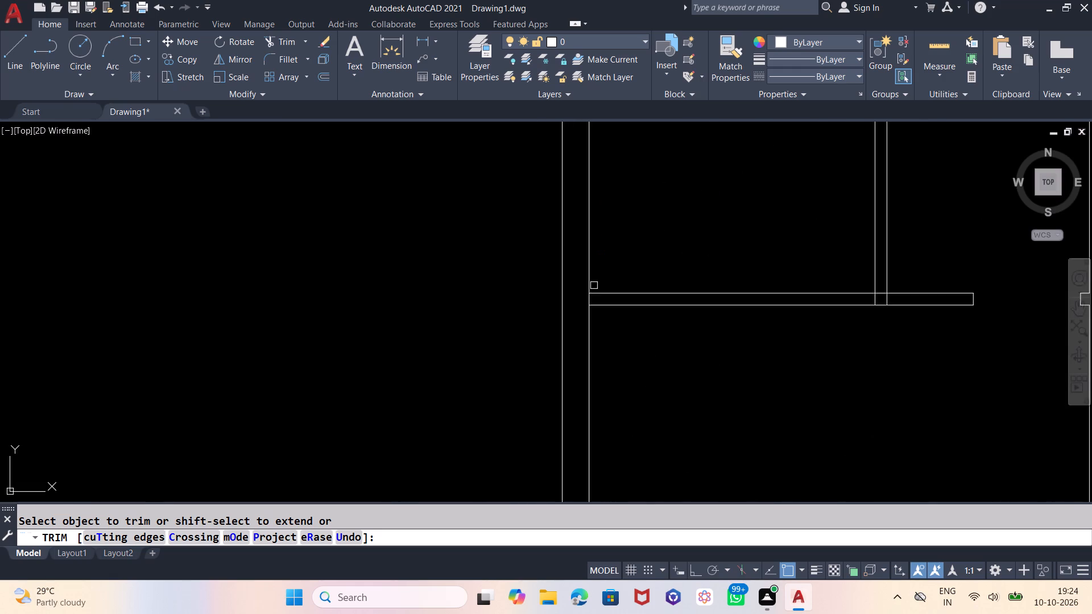
{"action": "scroll", "coordinate": [594, 288], "scroll_direction": "up", "scroll_amount": 2}
{"action": "left_click", "coordinate": [577, 312]}
{"action": "scroll", "coordinate": [490, 280], "scroll_direction": "down", "scroll_amount": 4}
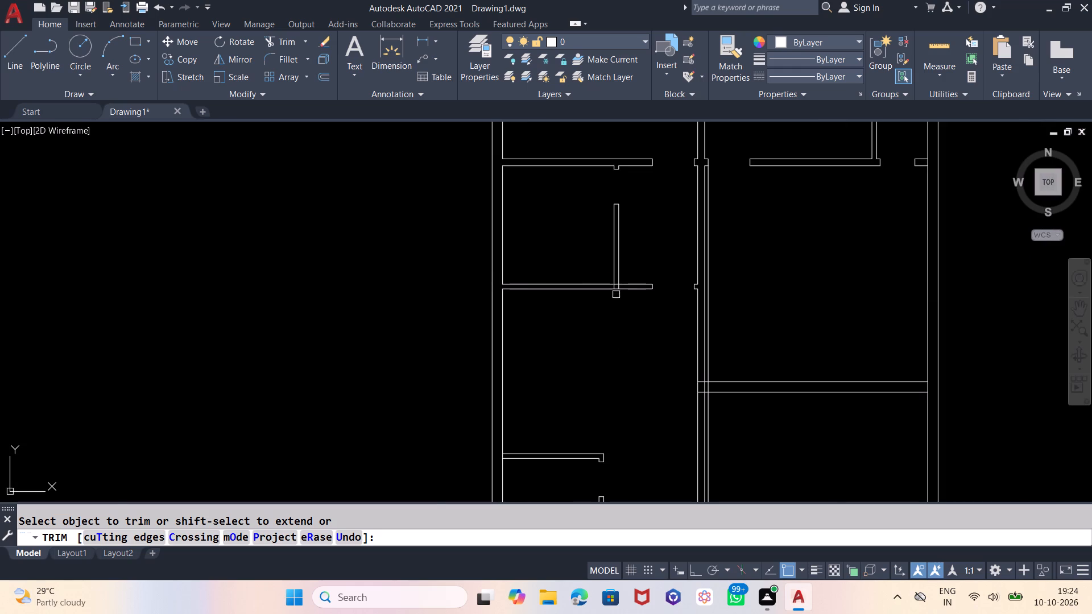
Trim the overlapping lines where the short vertical partition joins the middle-left horizontal partition.
{"action": "scroll", "coordinate": [613, 273], "scroll_direction": "up", "scroll_amount": 3}
{"action": "left_click", "coordinate": [624, 315]}
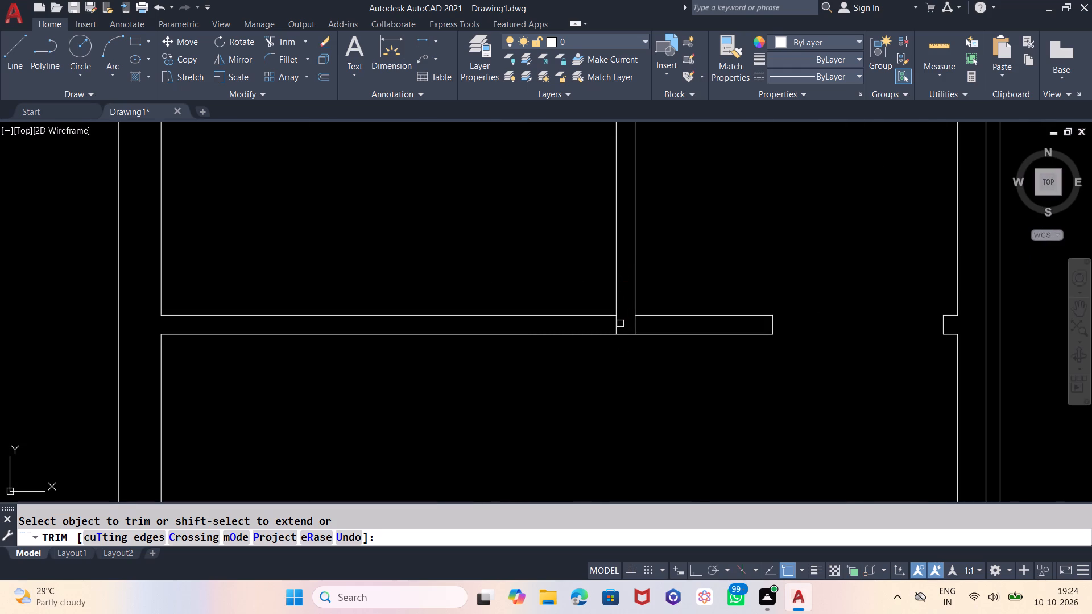
{"action": "left_click", "coordinate": [617, 324]}
{"action": "left_click", "coordinate": [631, 325]}
{"action": "left_click", "coordinate": [644, 325]}
Trim the outer wall's inner lines where the small bottom-left room's partition and its short stub meet them, and end the trimming.
{"action": "scroll", "coordinate": [623, 227], "scroll_direction": "down", "scroll_amount": 1}
{"action": "scroll", "coordinate": [658, 166], "scroll_direction": "down", "scroll_amount": 2}
{"action": "scroll", "coordinate": [516, 386], "scroll_direction": "up", "scroll_amount": 3}
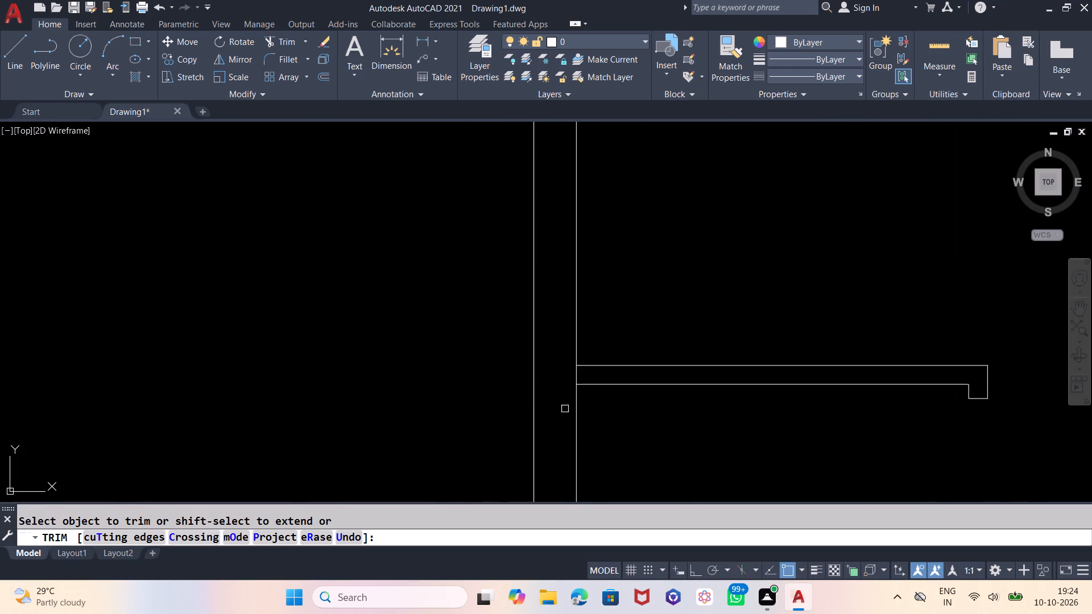
{"action": "scroll", "coordinate": [569, 392], "scroll_direction": "up", "scroll_amount": 3}
{"action": "left_click", "coordinate": [600, 326]}
{"action": "scroll", "coordinate": [433, 284], "scroll_direction": "down", "scroll_amount": 2}
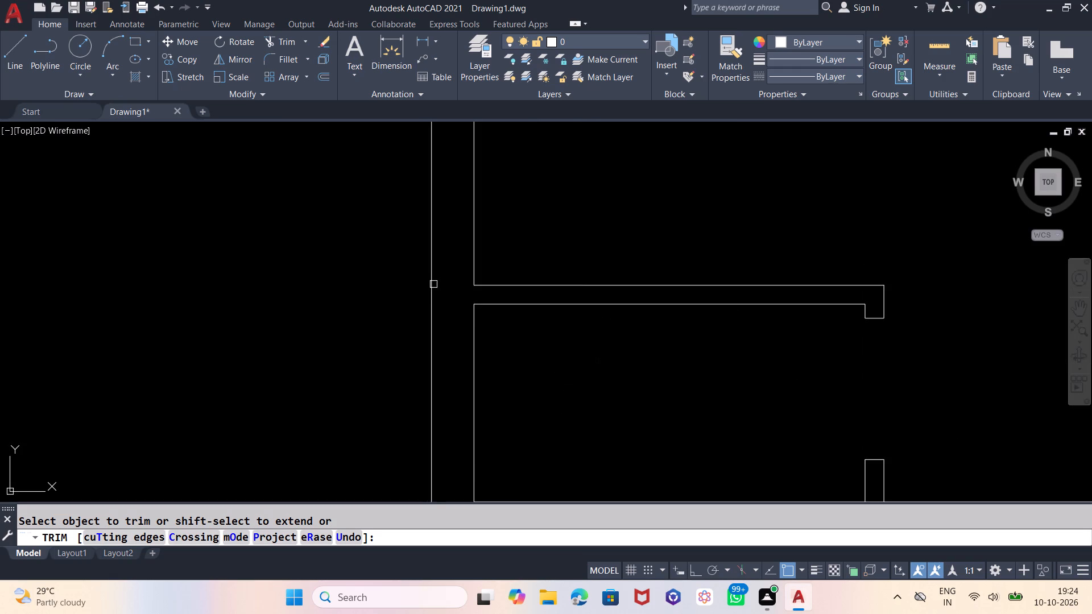
{"action": "scroll", "coordinate": [433, 284], "scroll_direction": "down", "scroll_amount": 3}
{"action": "scroll", "coordinate": [605, 369], "scroll_direction": "up", "scroll_amount": 3}
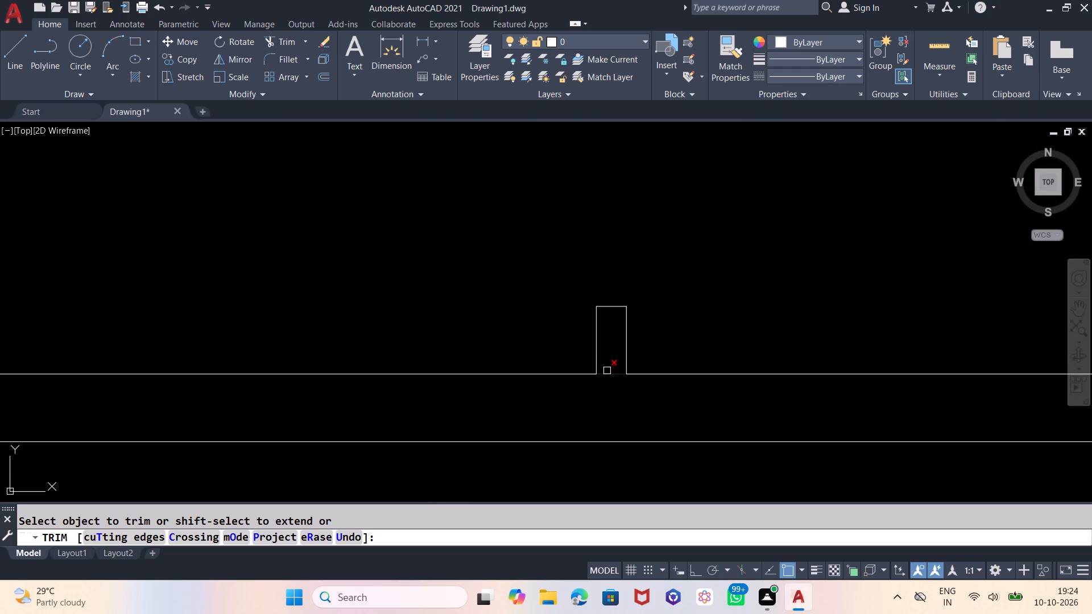
{"action": "left_click", "coordinate": [607, 374]}
{"action": "scroll", "coordinate": [490, 356], "scroll_direction": "down", "scroll_amount": 5}
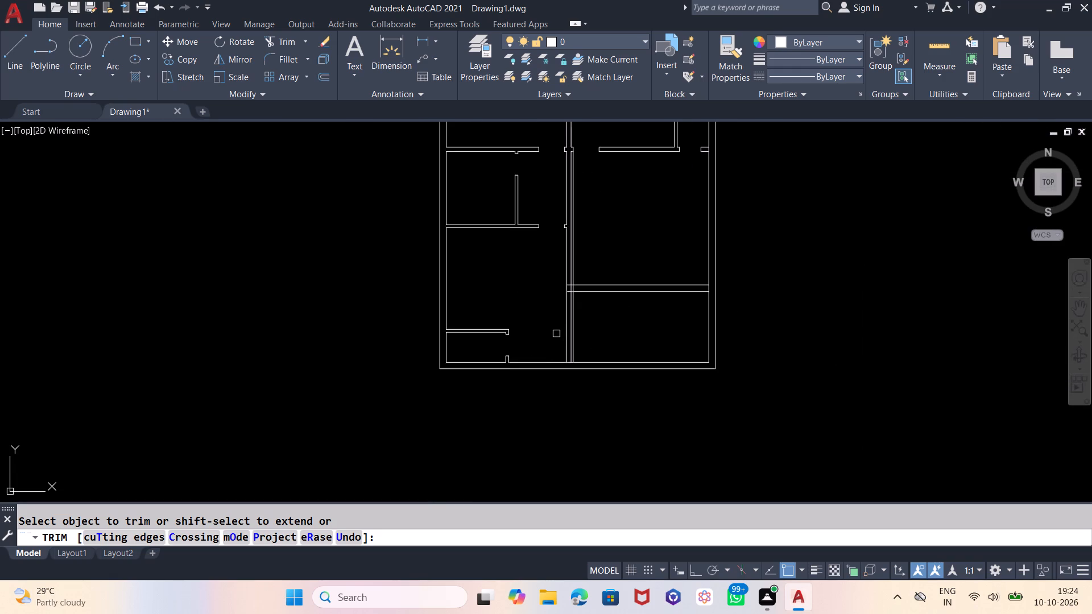
{"action": "middle_click_drag", "start_coordinate": [554, 334], "coordinate": [549, 392]}
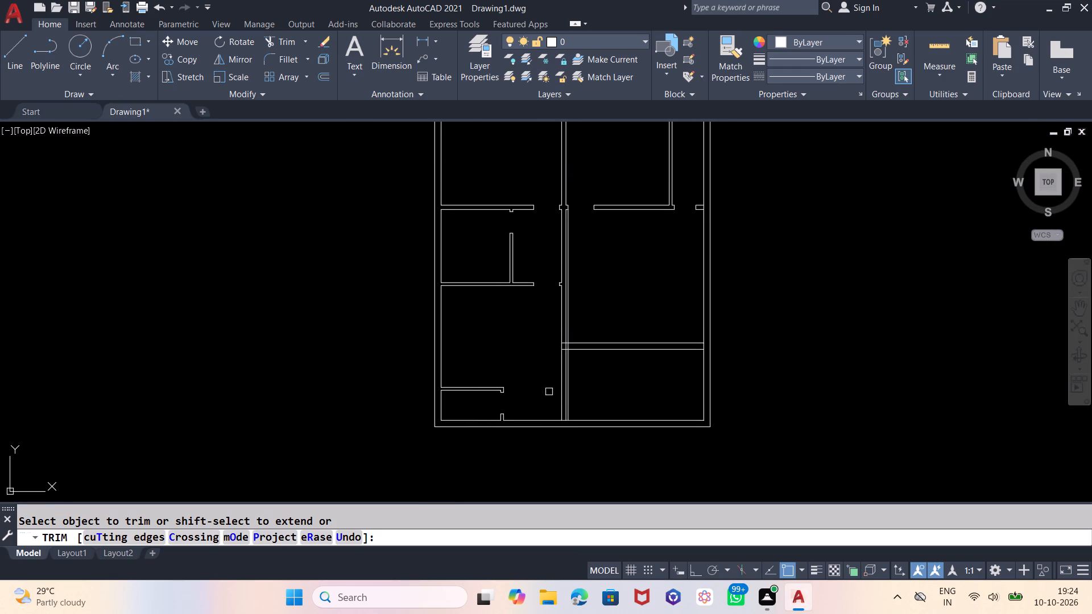
{"action": "key", "text": "Escape"}
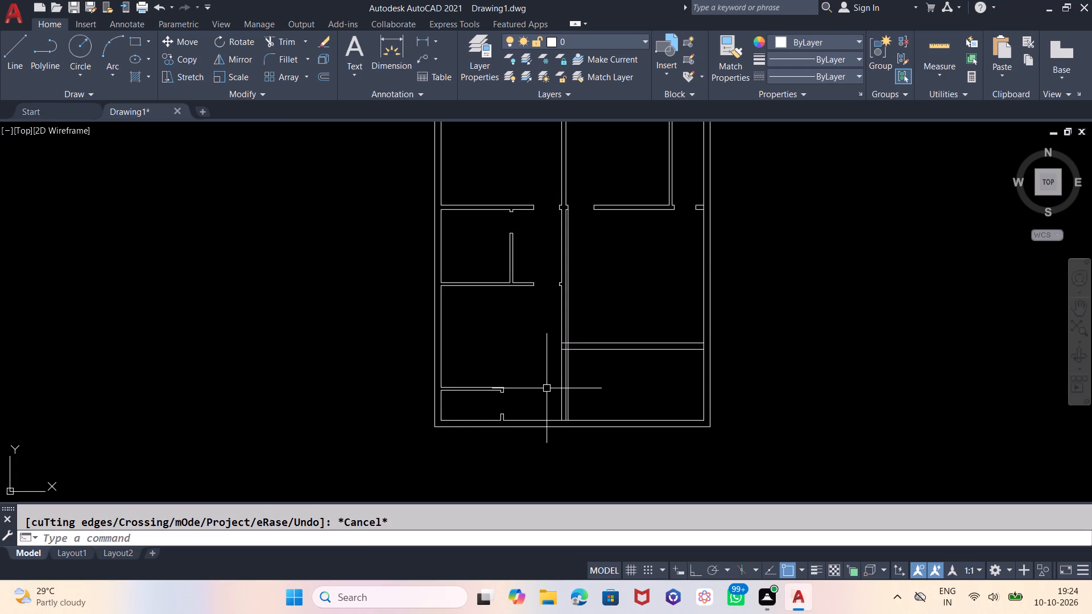
Offset the outermost right-hand vertical line of the lower central wall 4' to the right.
{"action": "key", "text": "o"}
{"action": "key", "text": "Return"}
{"action": "key", "text": "4"}
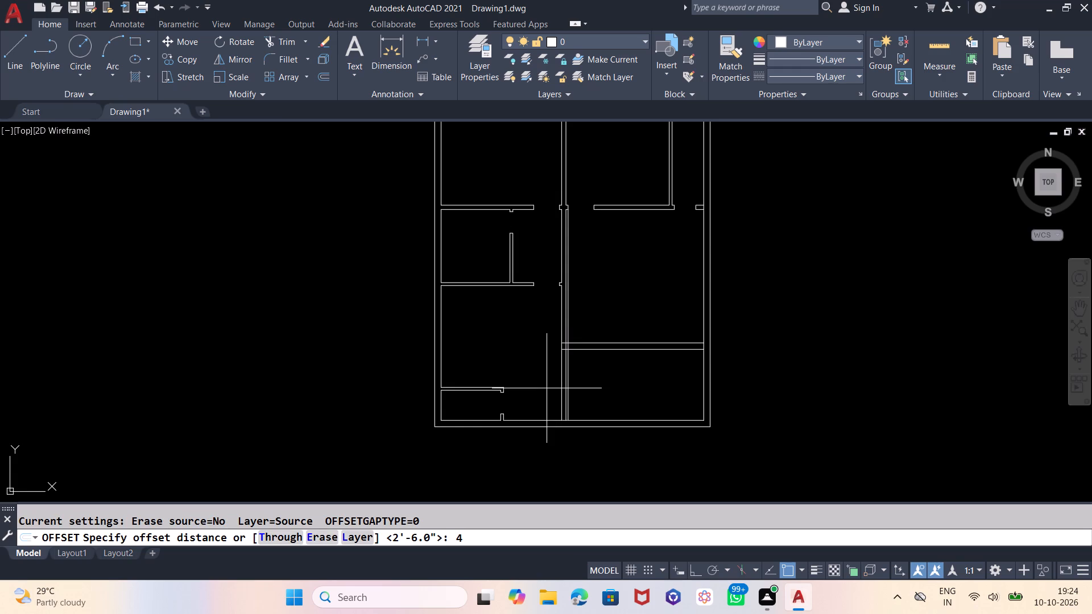
{"action": "key", "text": "apostrophe"}
{"action": "key", "text": "Return"}
{"action": "scroll", "coordinate": [566, 292], "scroll_direction": "up", "scroll_amount": 4}
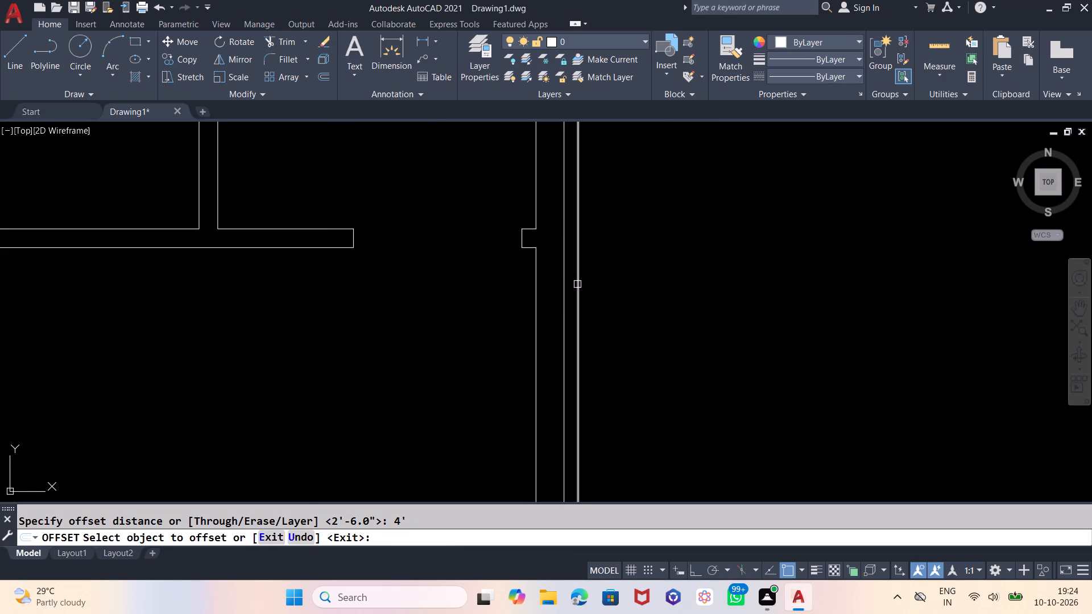
{"action": "left_click", "coordinate": [578, 283]}
{"action": "left_click", "coordinate": [755, 281]}
{"action": "scroll", "coordinate": [657, 254], "scroll_direction": "down", "scroll_amount": 4}
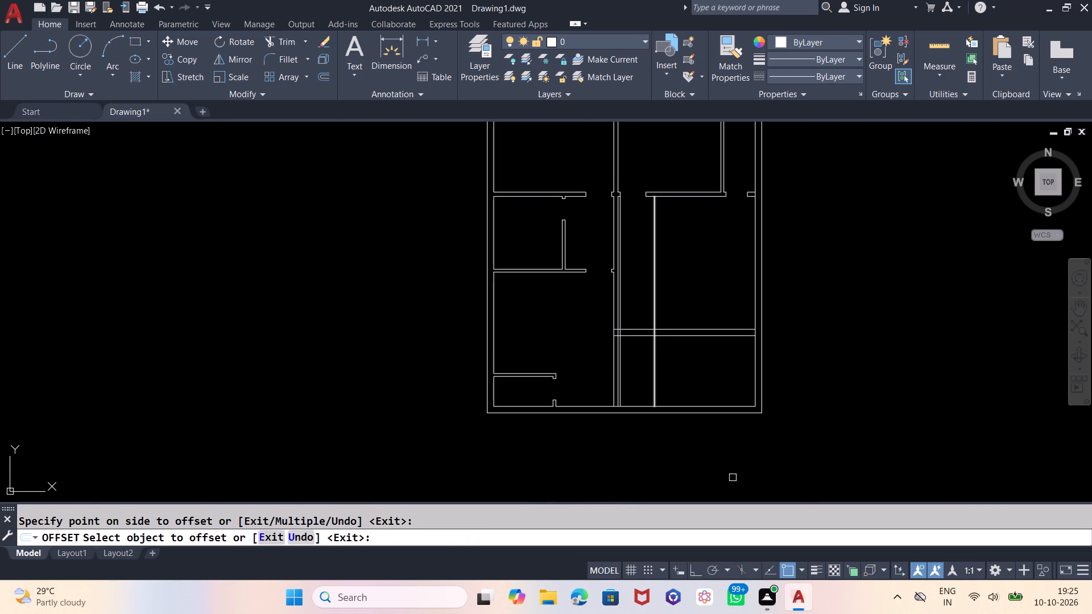
{"action": "middle_click_drag", "start_coordinate": [734, 480], "coordinate": [722, 511]}
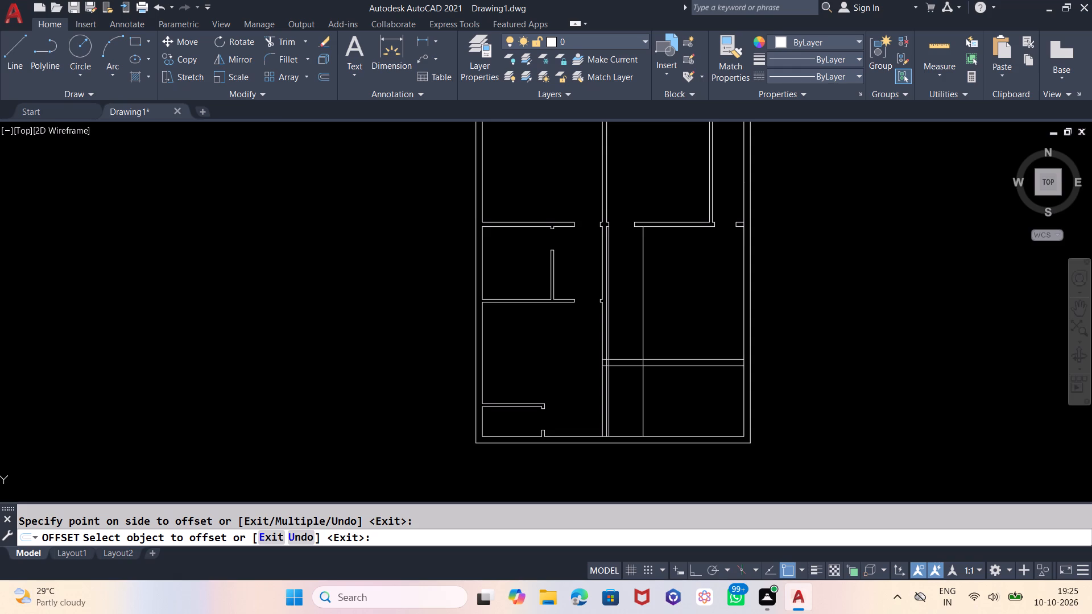
{"action": "key", "text": "Escape"}
Trim a 4' opening in the lower-right horizontal partition beside the central wall, and remove the 4' offset line.
{"action": "type", "text": "TR"}
{"action": "key", "text": "Return"}
{"action": "key", "text": "Return"}
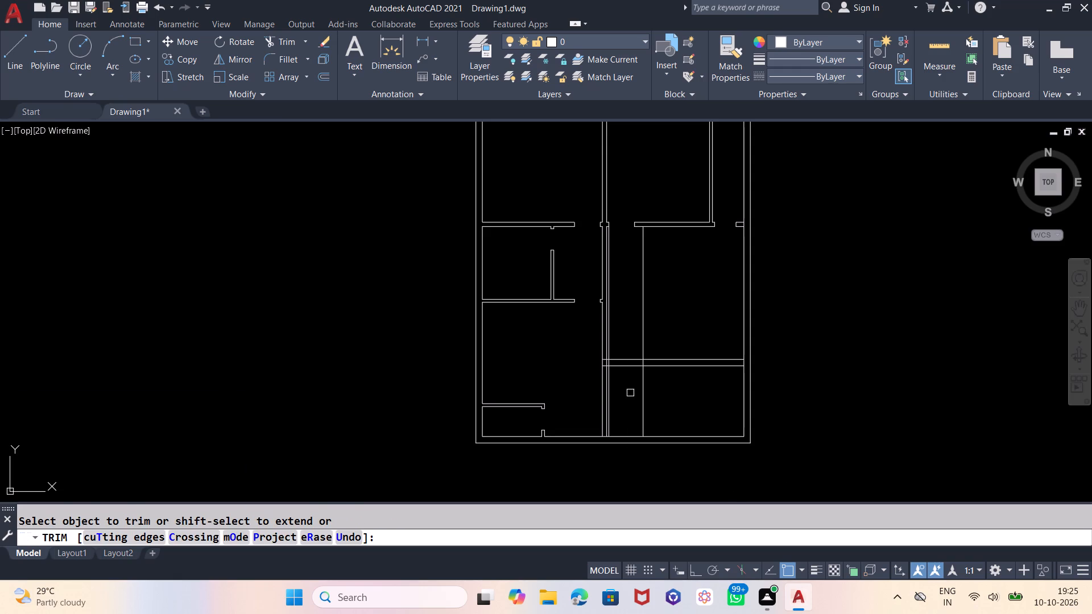
{"action": "left_click", "coordinate": [630, 392]}
{"action": "left_click", "coordinate": [621, 341]}
{"action": "left_click", "coordinate": [627, 325]}
{"action": "left_click", "coordinate": [659, 321]}
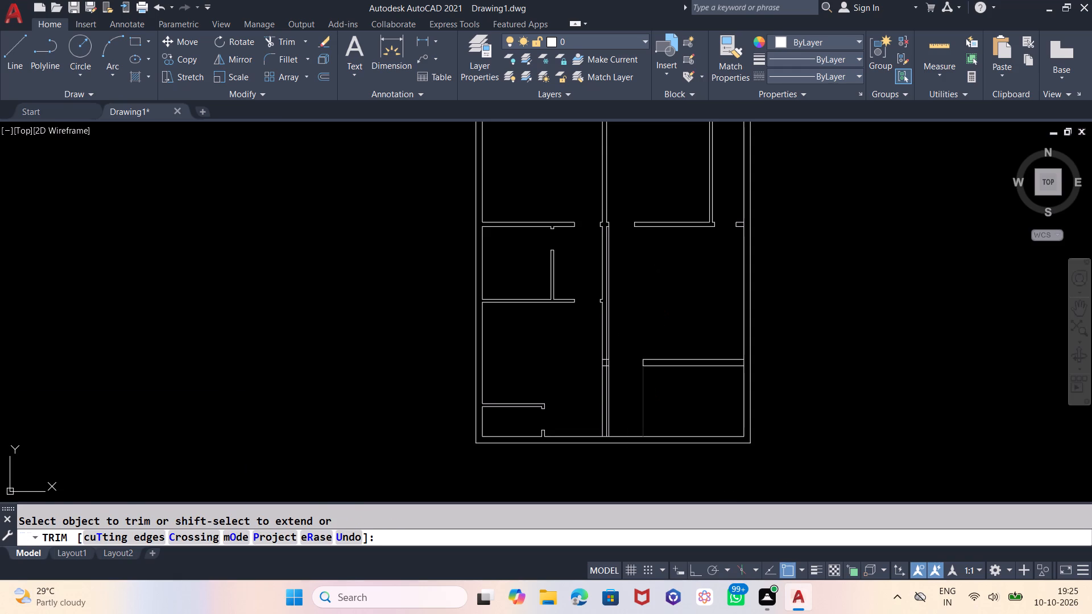
{"action": "left_click", "coordinate": [646, 401]}
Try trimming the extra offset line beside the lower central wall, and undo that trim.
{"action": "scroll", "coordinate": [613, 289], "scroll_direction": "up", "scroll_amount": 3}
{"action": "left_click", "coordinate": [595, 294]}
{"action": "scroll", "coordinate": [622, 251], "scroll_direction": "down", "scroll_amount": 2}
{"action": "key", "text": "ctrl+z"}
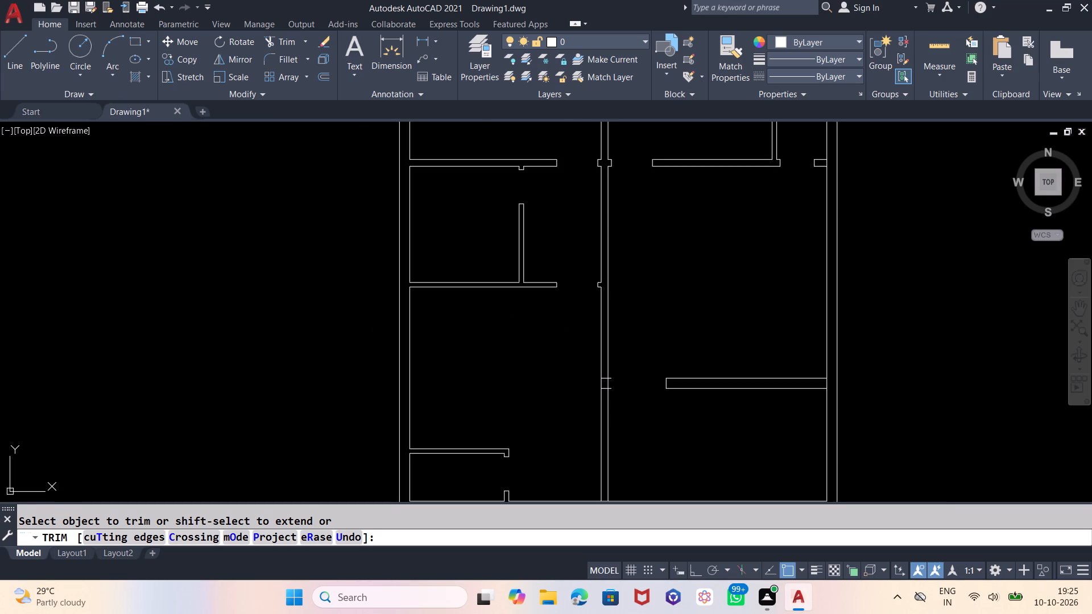
Trim the central wall's junction at the lower-right opening to a short stub, removing the extra offset line above and below it.
{"action": "scroll", "coordinate": [602, 355], "scroll_direction": "up", "scroll_amount": 3}
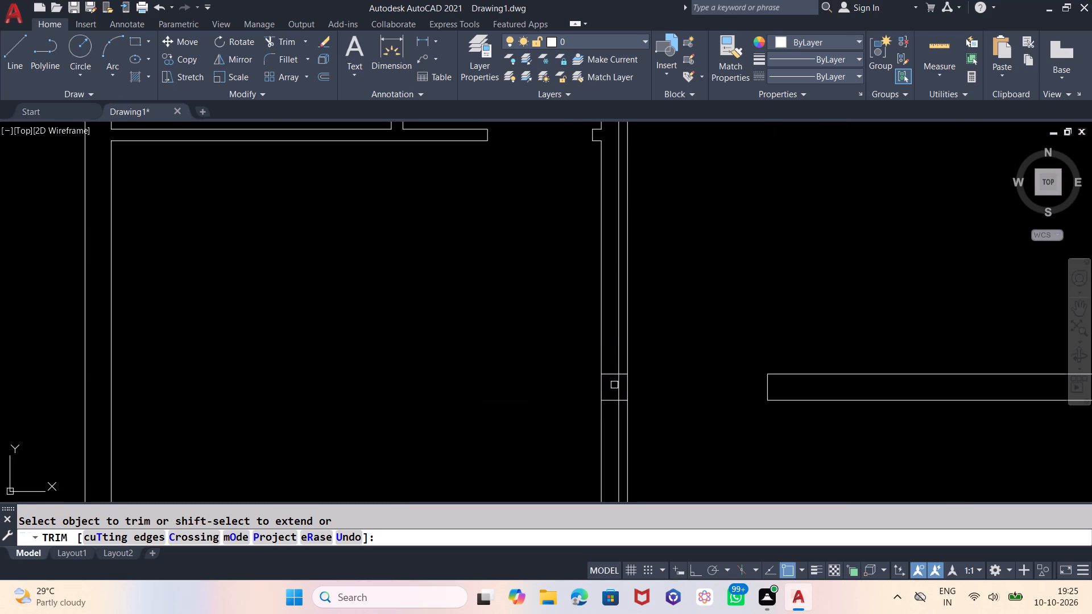
{"action": "middle_click_drag", "start_coordinate": [681, 412], "coordinate": [693, 190]}
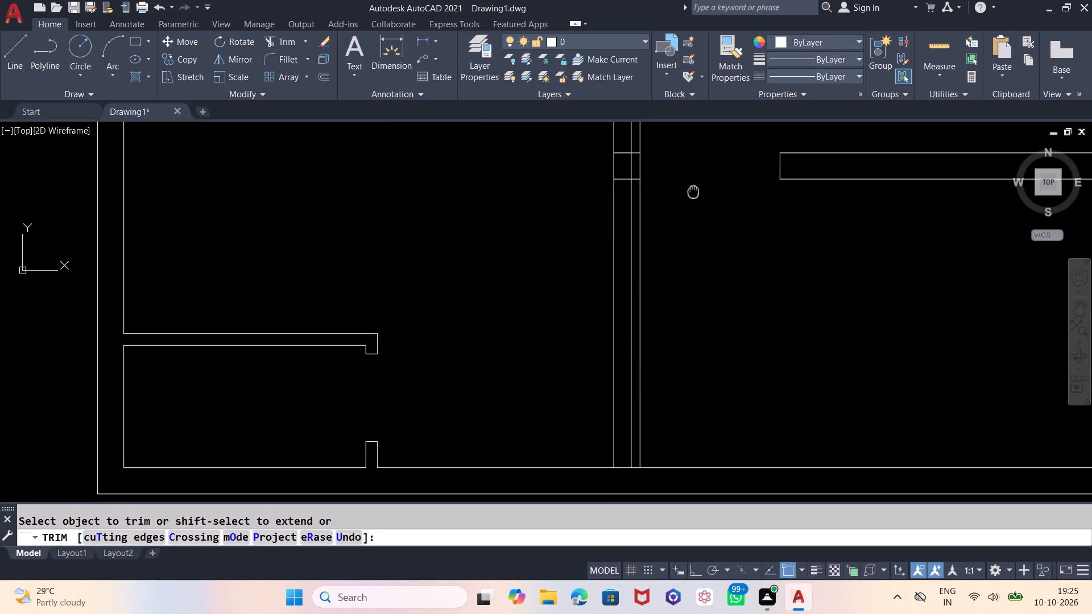
{"action": "middle_click_drag", "start_coordinate": [693, 190], "coordinate": [703, 381]}
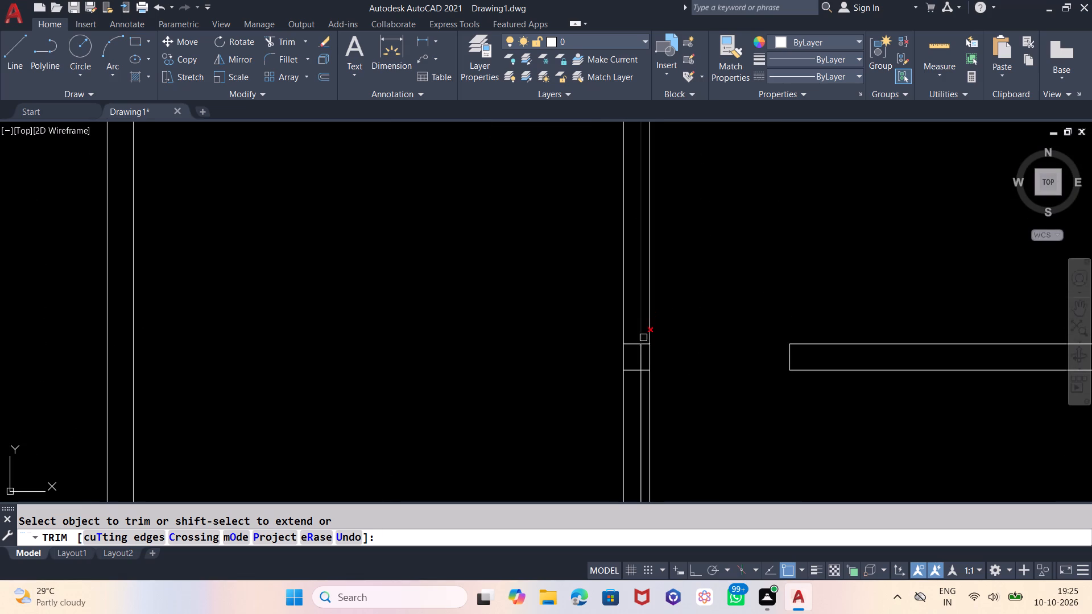
{"action": "left_click", "coordinate": [641, 359]}
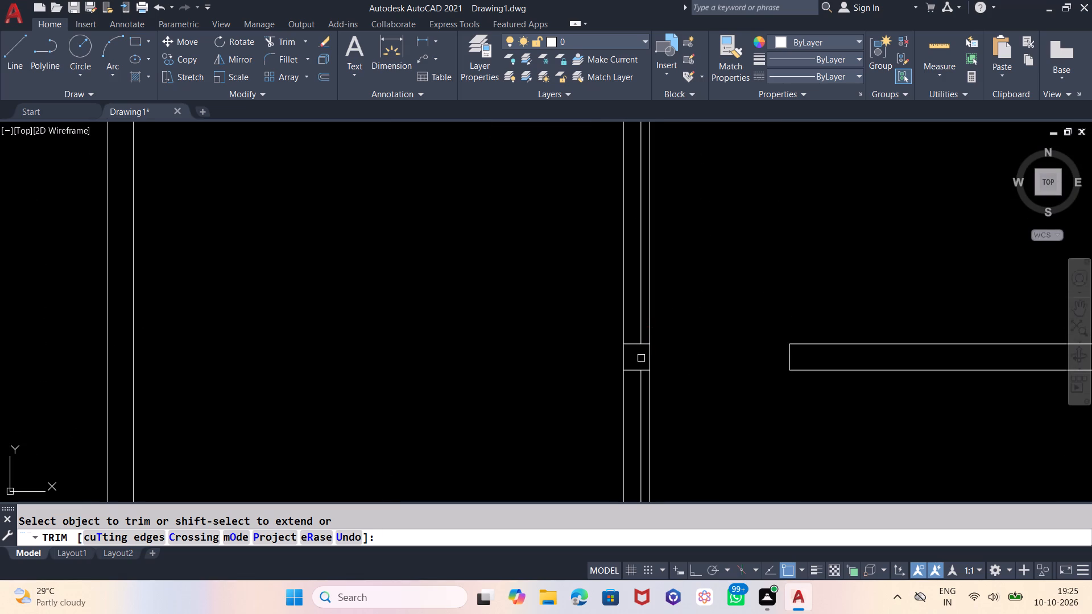
{"action": "left_click", "coordinate": [634, 368]}
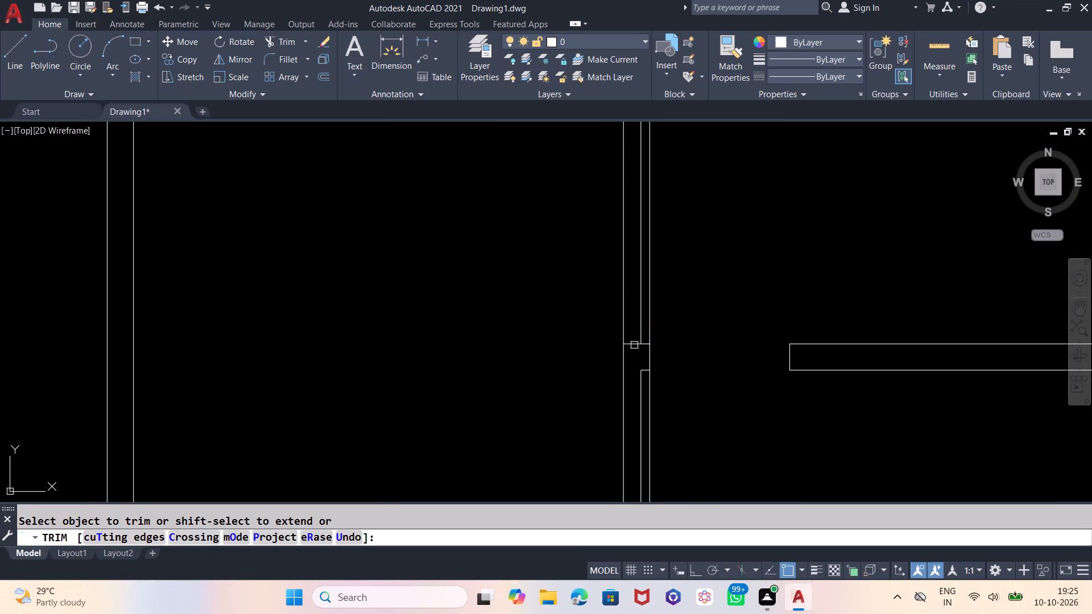
{"action": "left_click", "coordinate": [634, 345]}
{"action": "left_click", "coordinate": [649, 334]}
{"action": "left_click", "coordinate": [650, 384]}
Trim the outer wall's inner lines where the central wall meets the bottom wall and the lower-right partition meets the right wall.
{"action": "scroll", "coordinate": [497, 306], "scroll_direction": "down", "scroll_amount": 3}
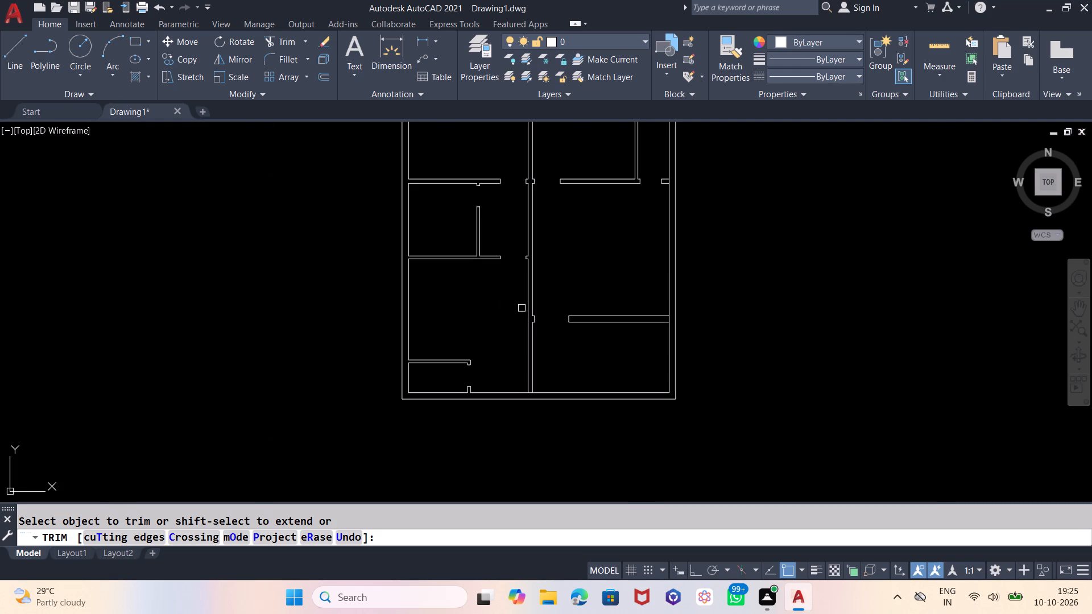
{"action": "scroll", "coordinate": [530, 392], "scroll_direction": "up", "scroll_amount": 4}
{"action": "left_click", "coordinate": [528, 400]}
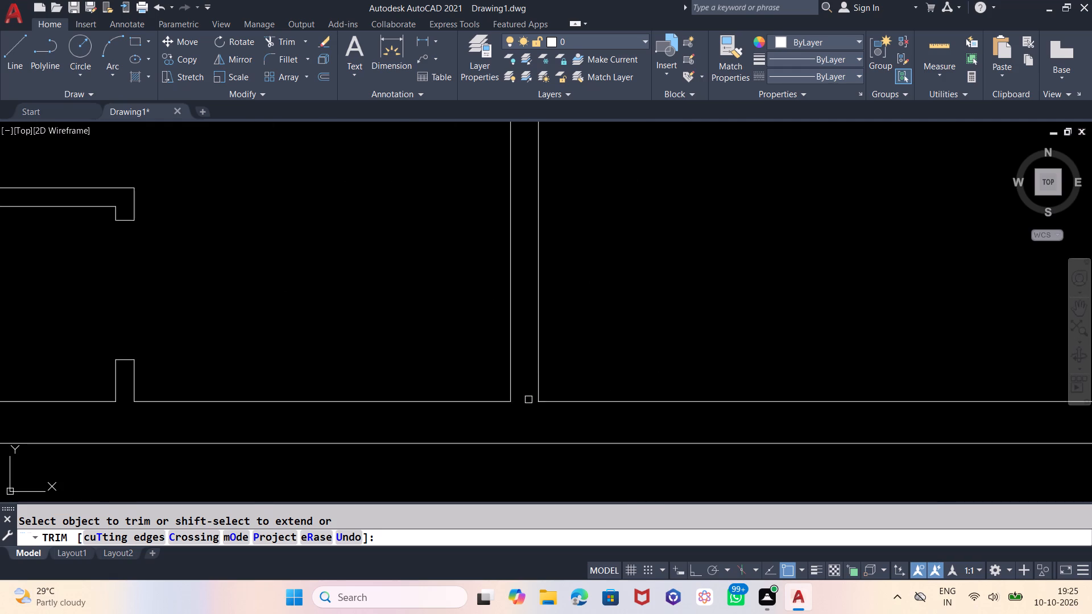
{"action": "scroll", "coordinate": [819, 379], "scroll_direction": "down", "scroll_amount": 3}
{"action": "middle_click_drag", "start_coordinate": [682, 435], "coordinate": [622, 459]}
{"action": "scroll", "coordinate": [908, 291], "scroll_direction": "up", "scroll_amount": 3}
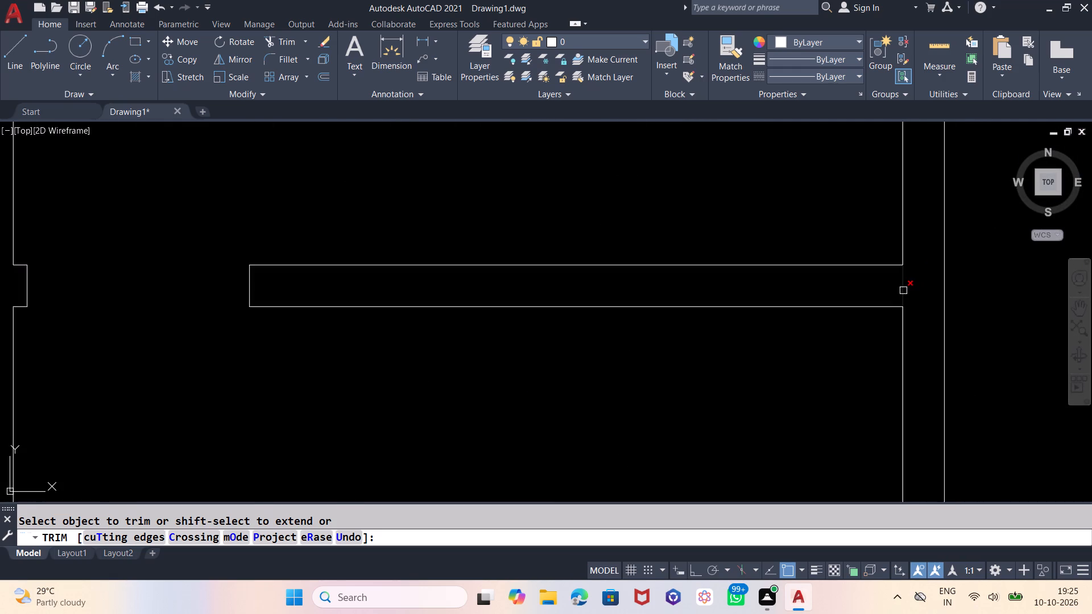
{"action": "left_click", "coordinate": [903, 291]}
{"action": "scroll", "coordinate": [828, 199], "scroll_direction": "down", "scroll_amount": 3}
{"action": "scroll", "coordinate": [808, 349], "scroll_direction": "down", "scroll_amount": 3}
{"action": "scroll", "coordinate": [875, 300], "scroll_direction": "up", "scroll_amount": 2}
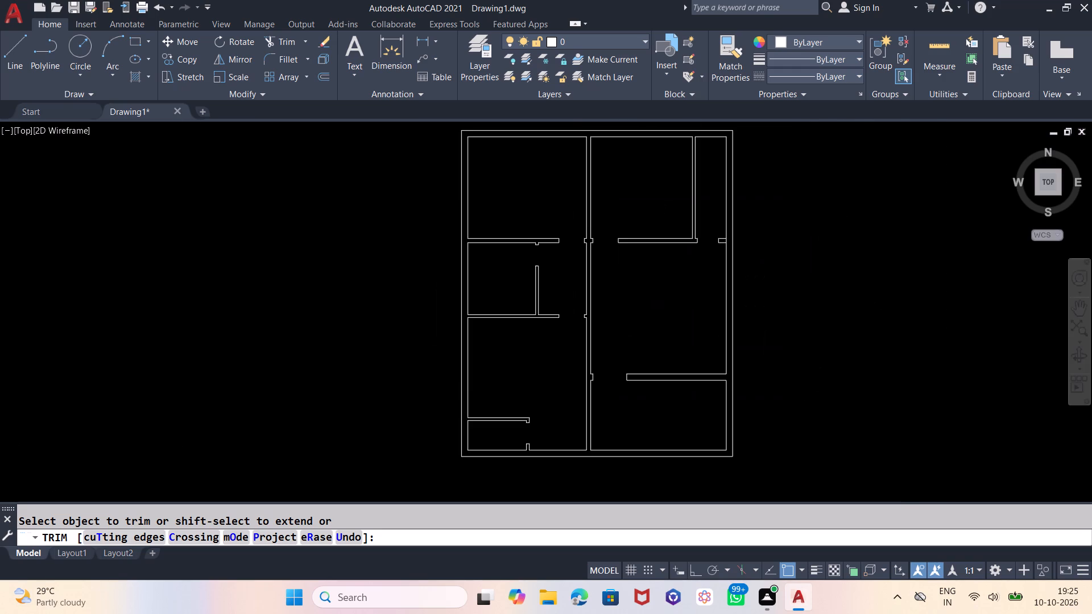
{"action": "middle_click_drag", "start_coordinate": [815, 311], "coordinate": [815, 322]}
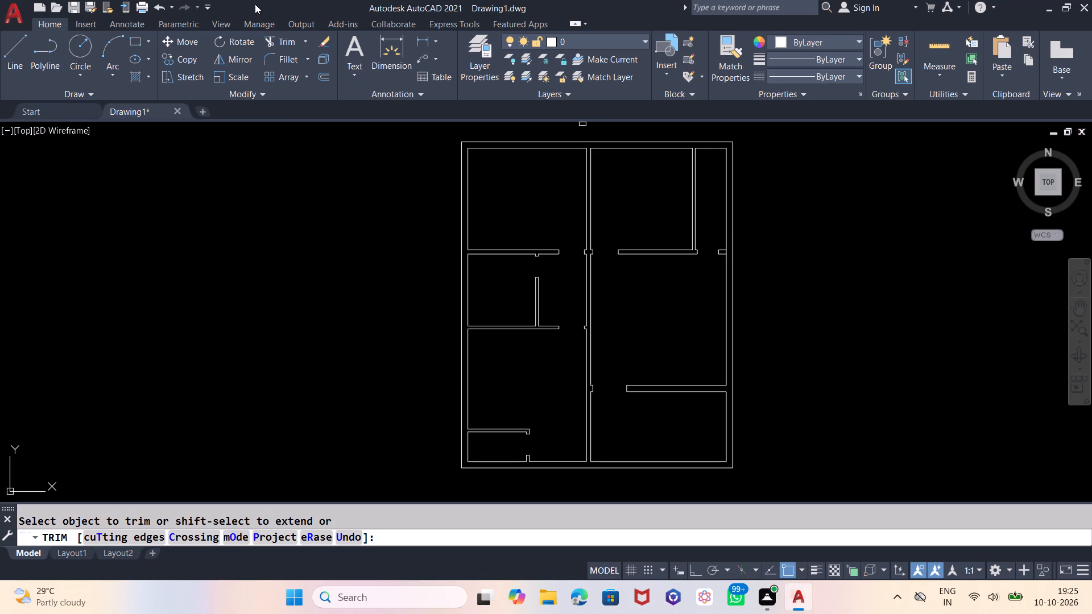
Draw a line from the upper inner corner of the middle-left opening's stub across the central wall, past its right face.
{"action": "left_click", "coordinate": [19, 40]}
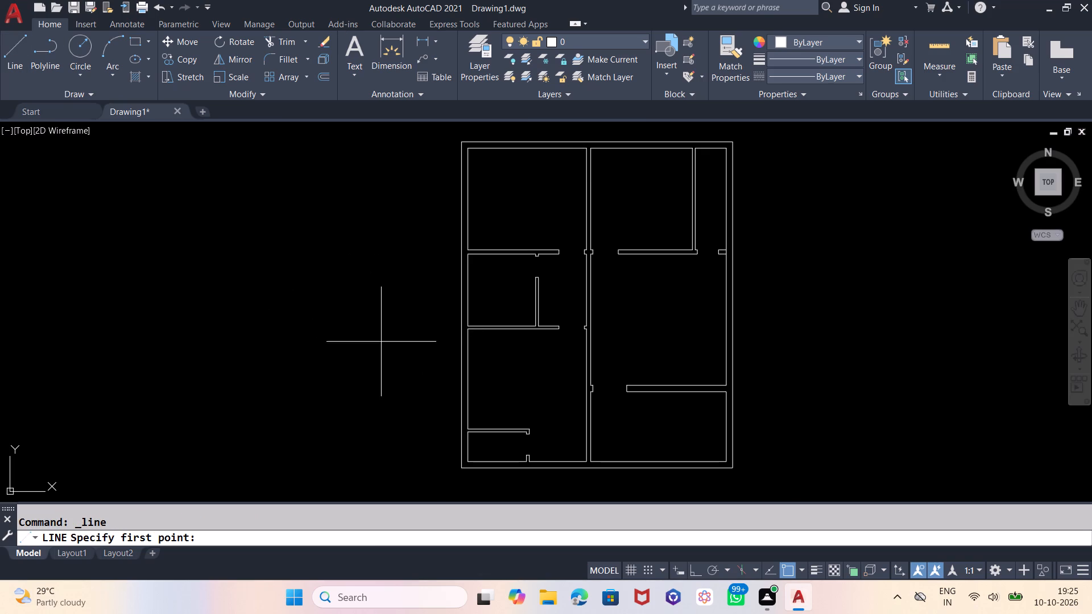
{"action": "scroll", "coordinate": [559, 329], "scroll_direction": "up", "scroll_amount": 3}
{"action": "scroll", "coordinate": [673, 317], "scroll_direction": "up", "scroll_amount": 2}
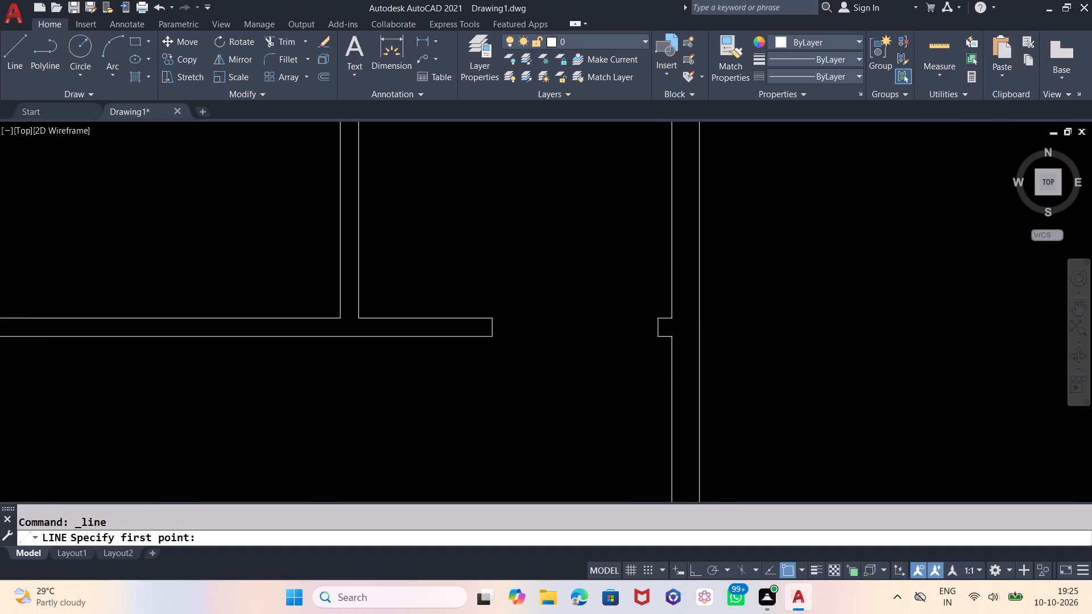
{"action": "left_click", "coordinate": [673, 317]}
{"action": "left_click", "coordinate": [760, 320]}
{"action": "key", "text": "Escape"}
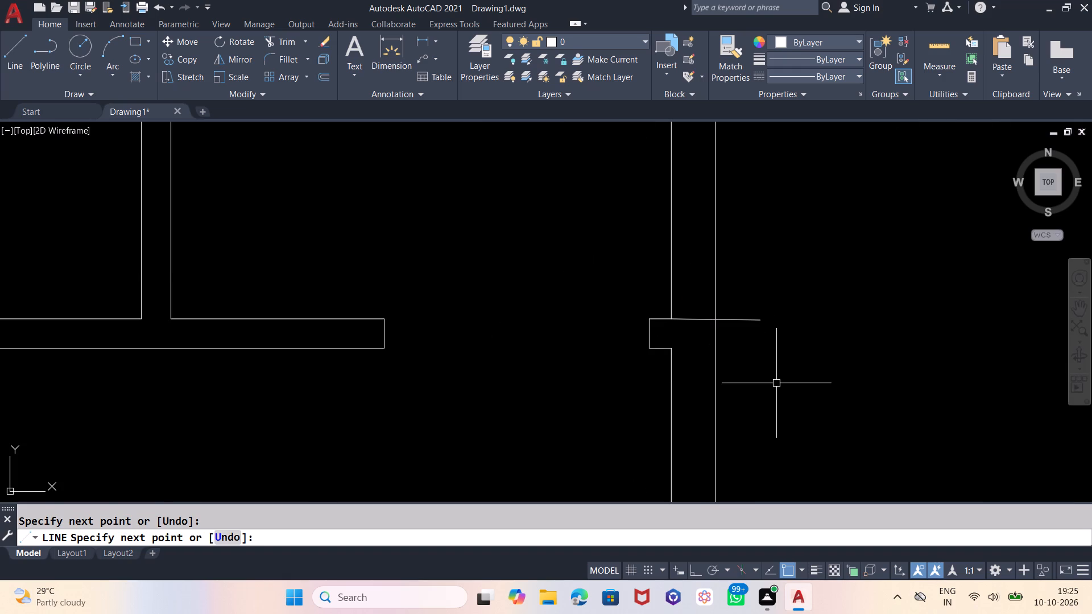
Draw a line across the central wall along the underside of its upper junction, joining the wall's two faces.
{"action": "scroll", "coordinate": [623, 414], "scroll_direction": "down", "scroll_amount": 4}
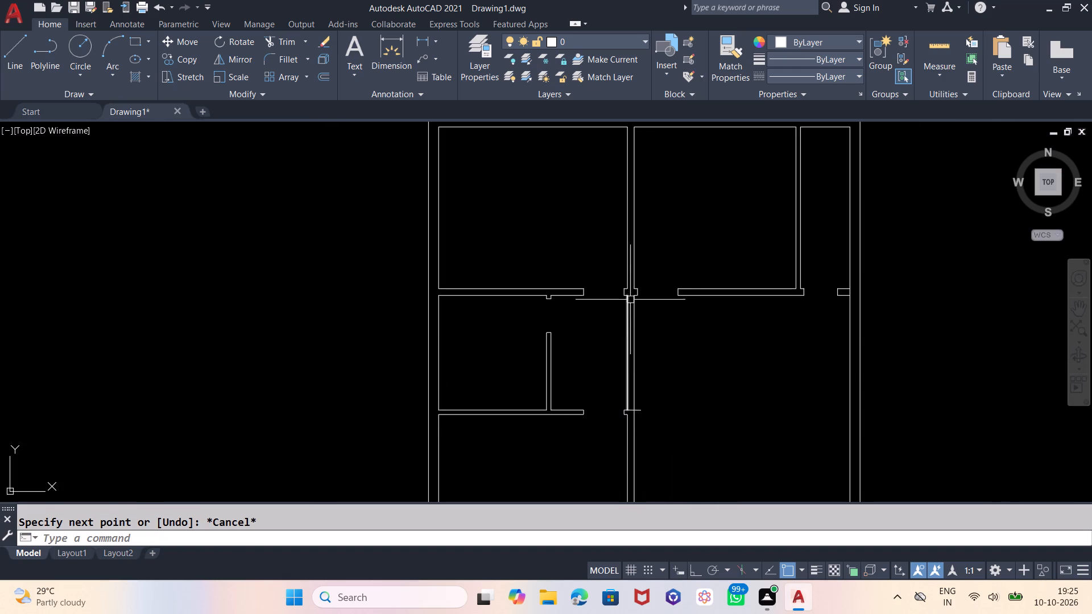
{"action": "key", "text": "space"}
{"action": "scroll", "coordinate": [627, 302], "scroll_direction": "up", "scroll_amount": 3}
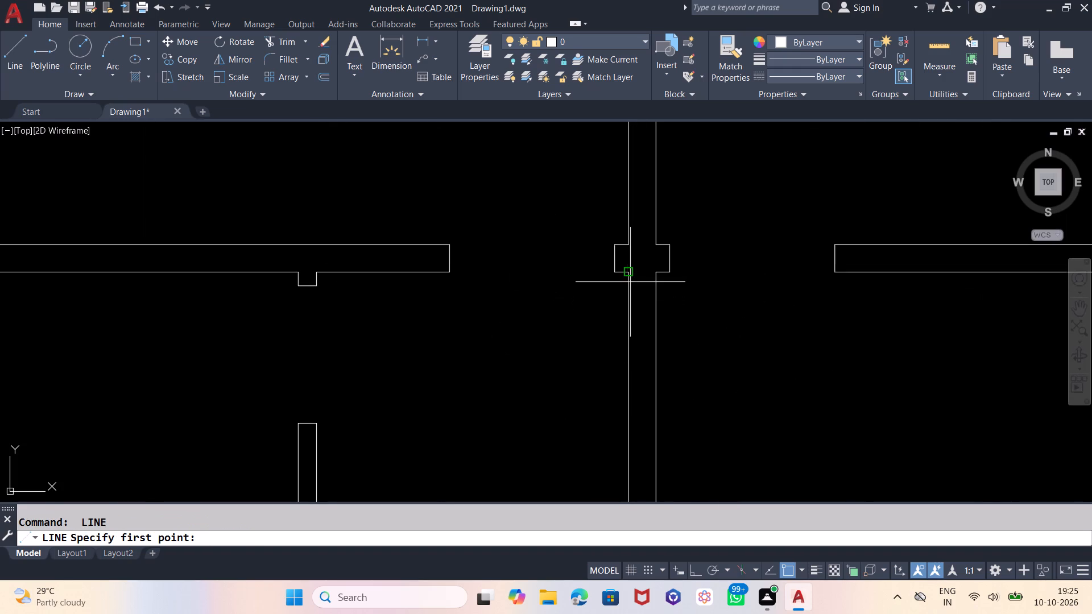
{"action": "left_click", "coordinate": [628, 271]}
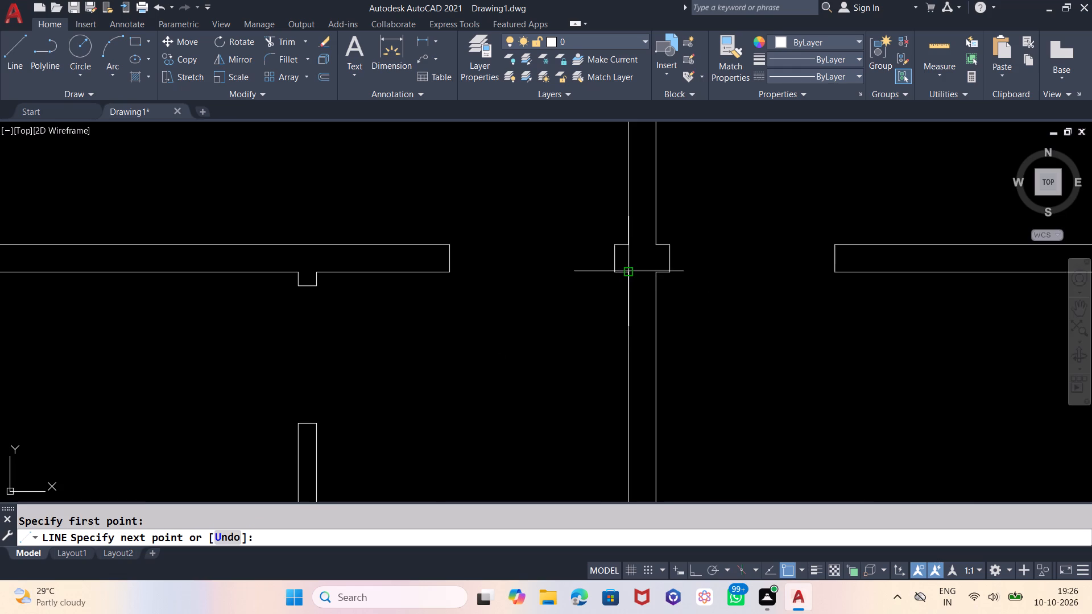
{"action": "left_click", "coordinate": [655, 270]}
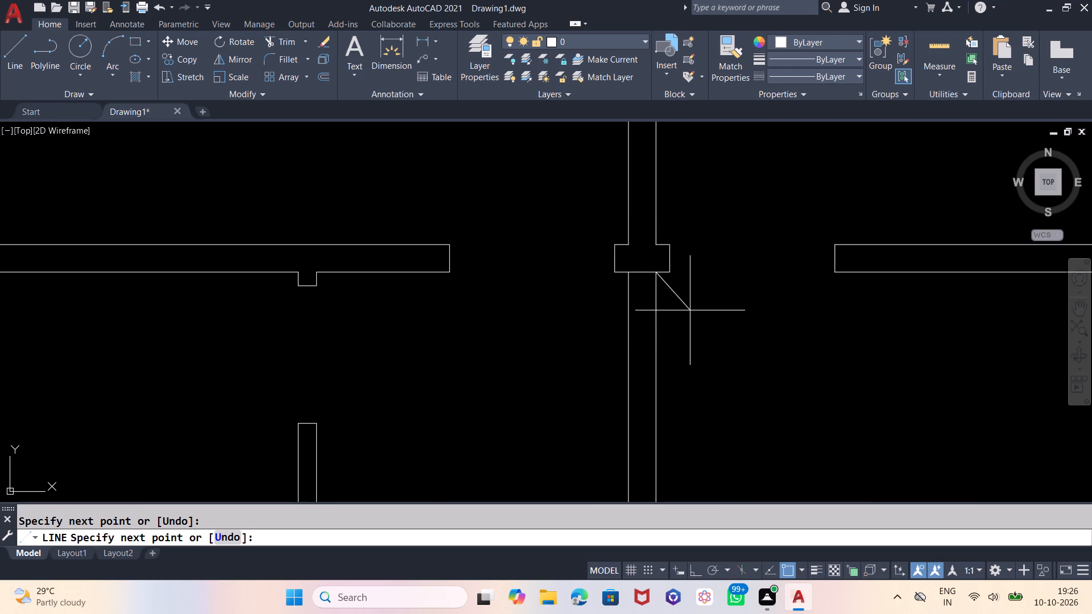
{"action": "key", "text": "Escape"}
Trim away both central wall lines between the upper junction and the middle-left opening's stub, plus the line overhanging the wall's right face.
{"action": "key", "text": "t"}
{"action": "key", "text": "r"}
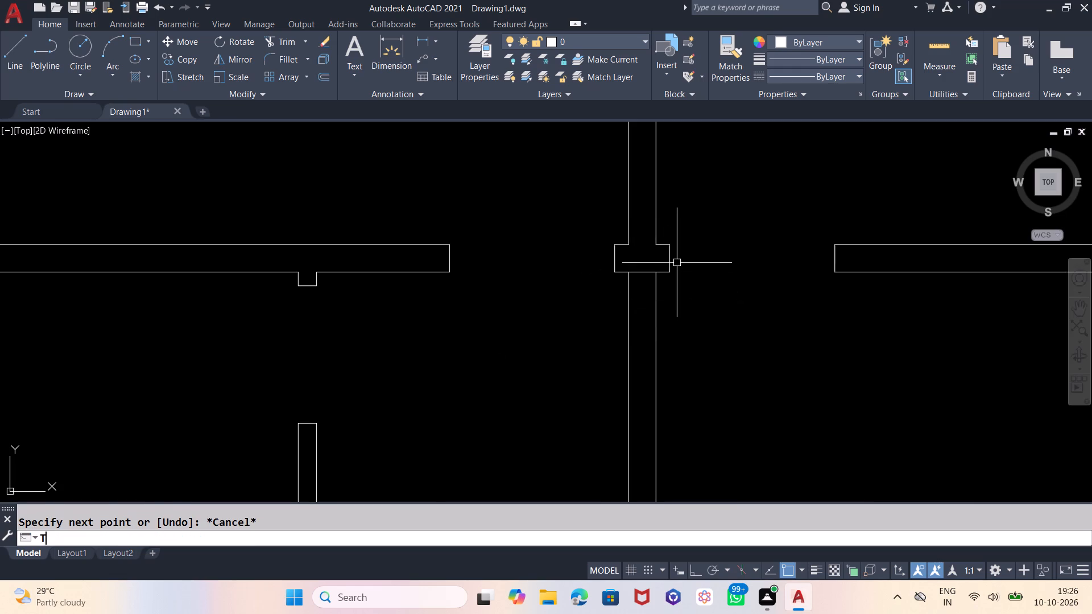
{"action": "key", "text": "Return"}
{"action": "key", "text": "Return"}
{"action": "scroll", "coordinate": [695, 225], "scroll_direction": "down", "scroll_amount": 2}
{"action": "left_click", "coordinate": [719, 294]}
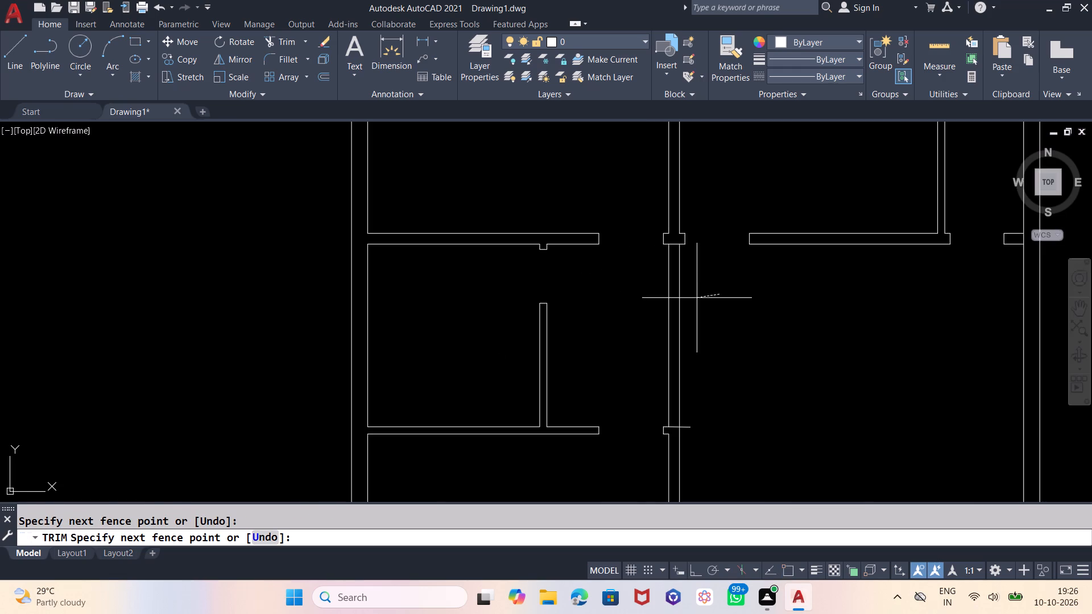
{"action": "left_click", "coordinate": [660, 309]}
{"action": "left_click", "coordinate": [689, 425]}
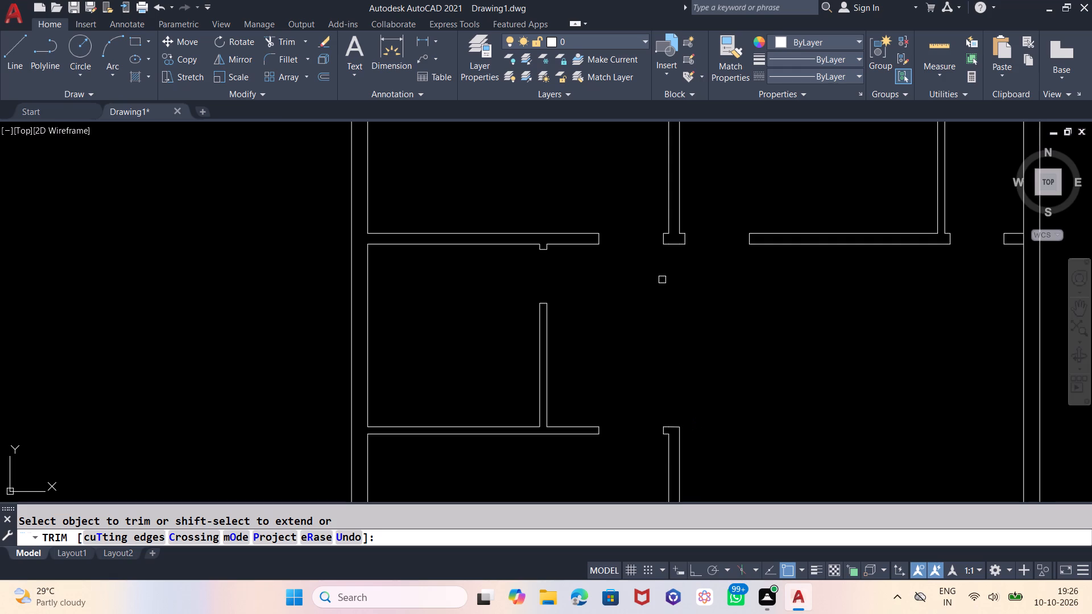
{"action": "scroll", "coordinate": [662, 279], "scroll_direction": "down", "scroll_amount": 1}
{"action": "key", "text": "Escape"}
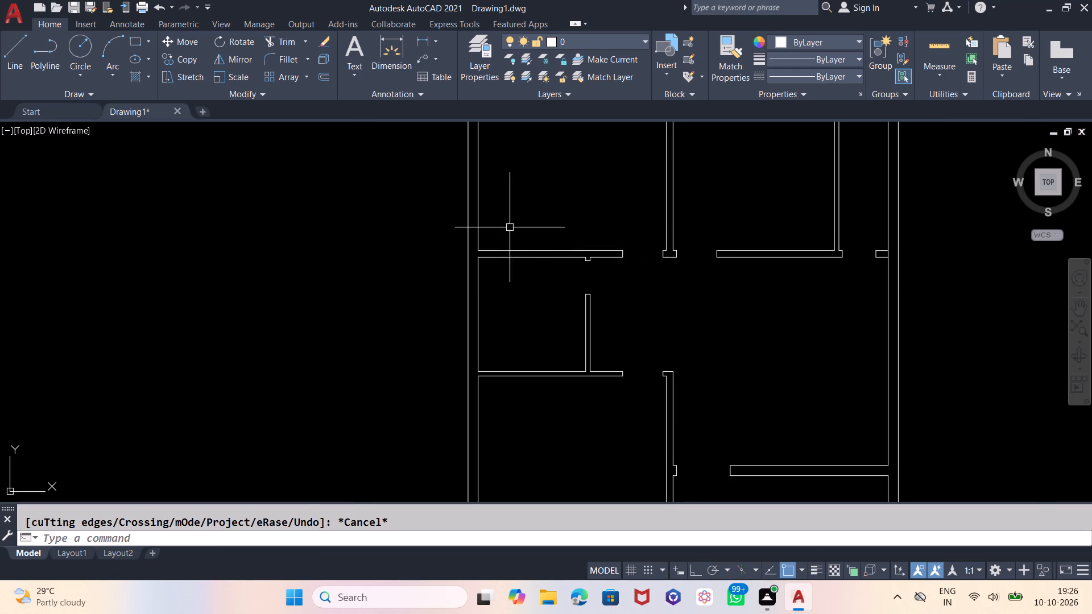
With Ortho on, draw a 36" line downward and a 36" line to the right in the empty space right of the plan.
{"action": "key", "text": "z"}
{"action": "key", "text": "Return"}
{"action": "key", "text": "e"}
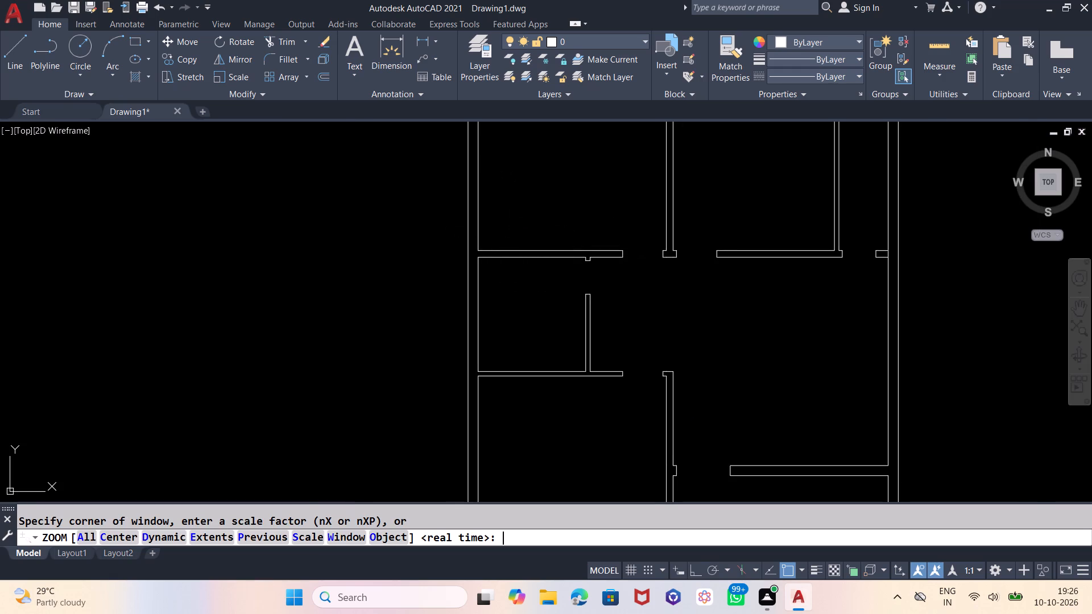
{"action": "key", "text": "Return"}
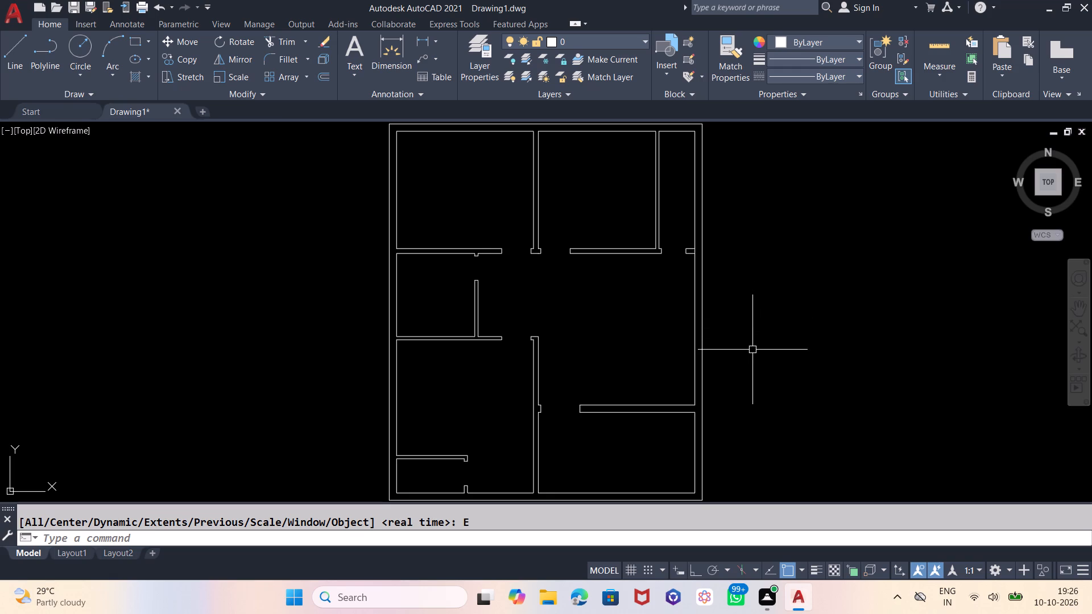
{"action": "middle_click_drag", "start_coordinate": [751, 393], "coordinate": [751, 388]}
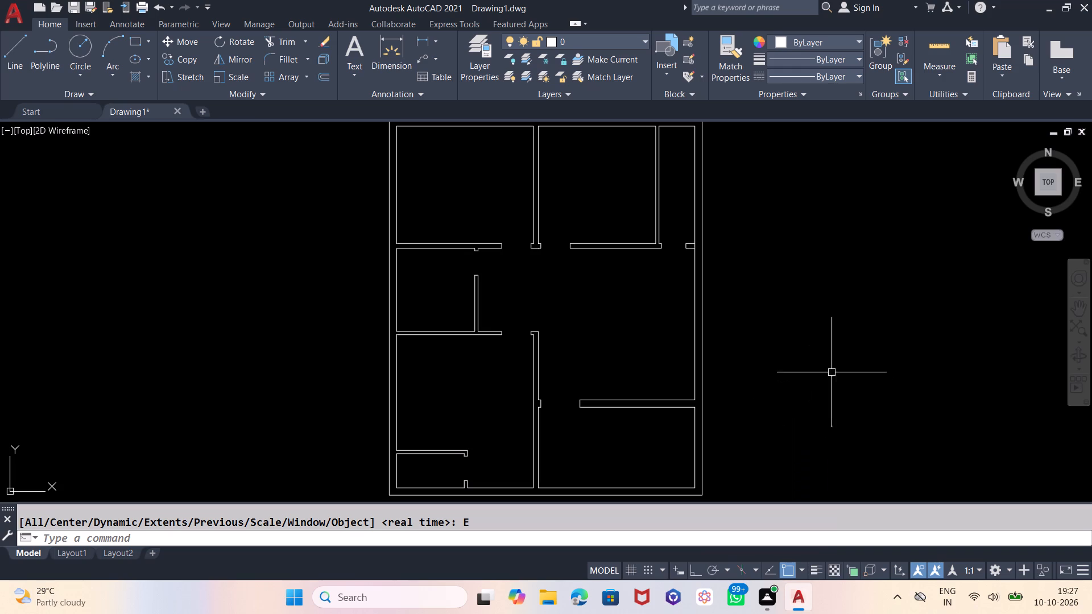
{"action": "middle_click_drag", "start_coordinate": [810, 346], "coordinate": [712, 349]}
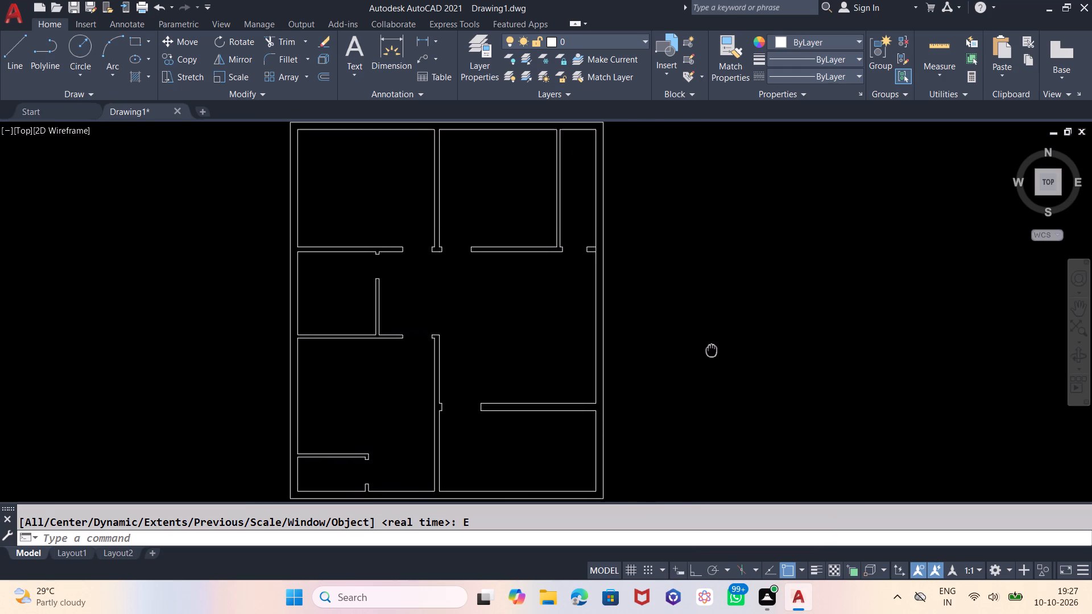
{"action": "middle_click_drag", "start_coordinate": [712, 349], "coordinate": [711, 349]}
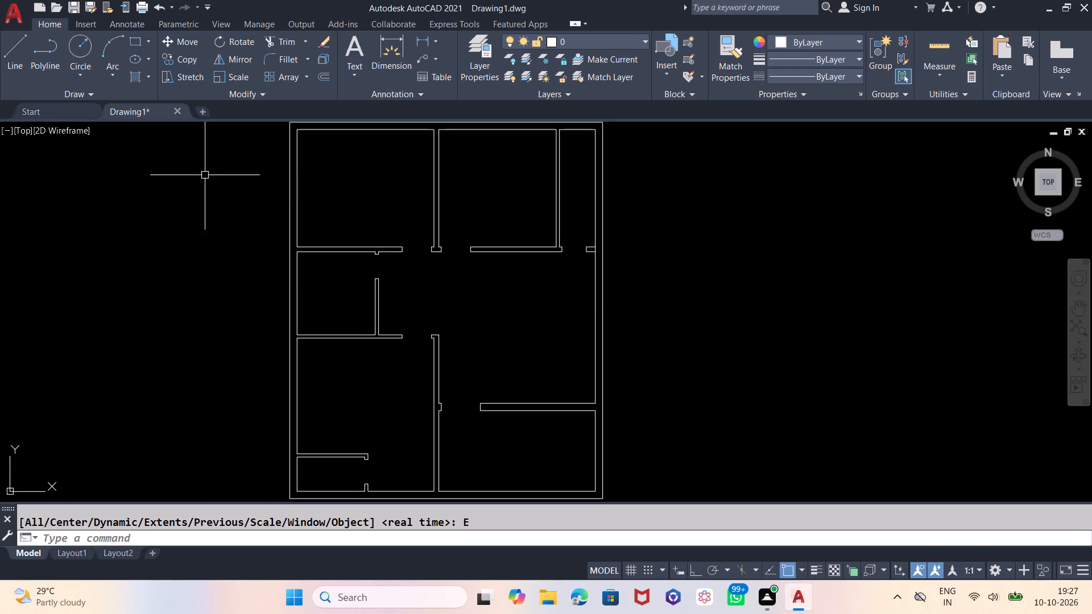
{"action": "left_click", "coordinate": [24, 42]}
{"action": "middle_click_drag", "start_coordinate": [693, 279], "coordinate": [613, 281]}
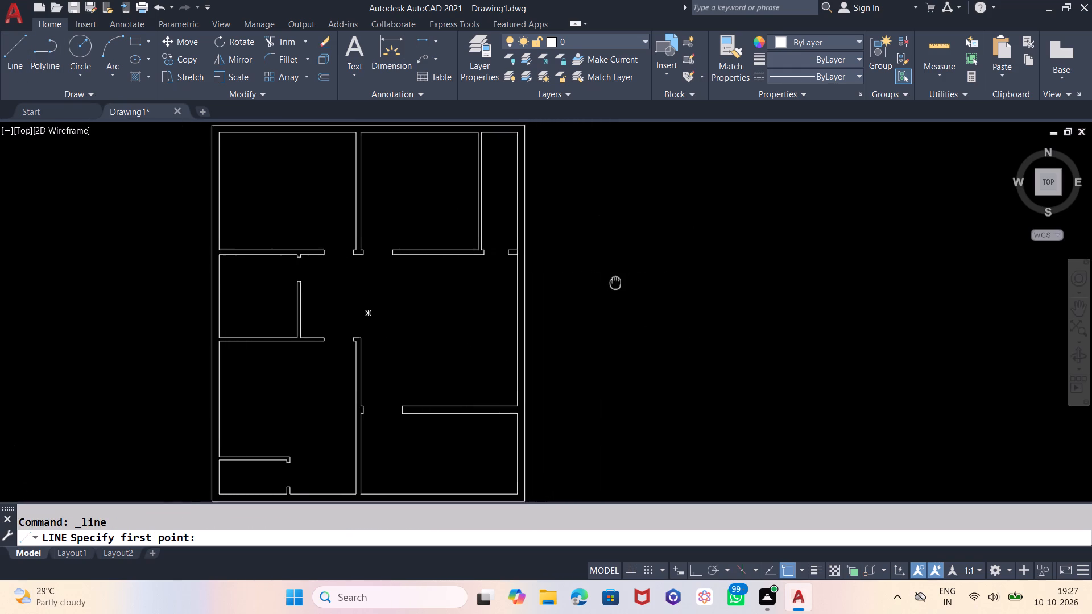
{"action": "middle_click_drag", "start_coordinate": [613, 281], "coordinate": [569, 278]}
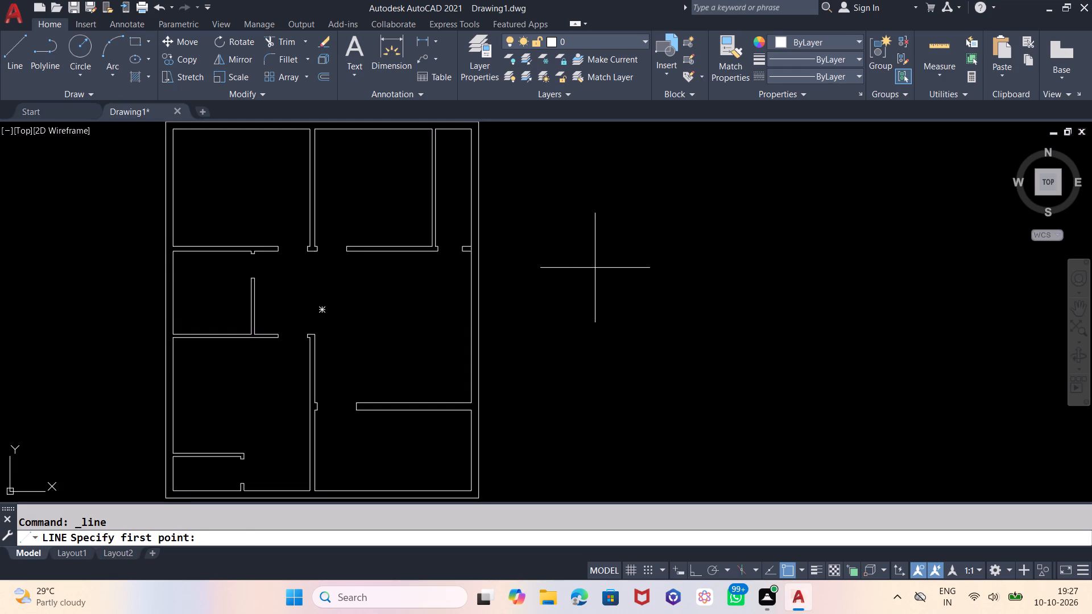
{"action": "left_click", "coordinate": [602, 261]}
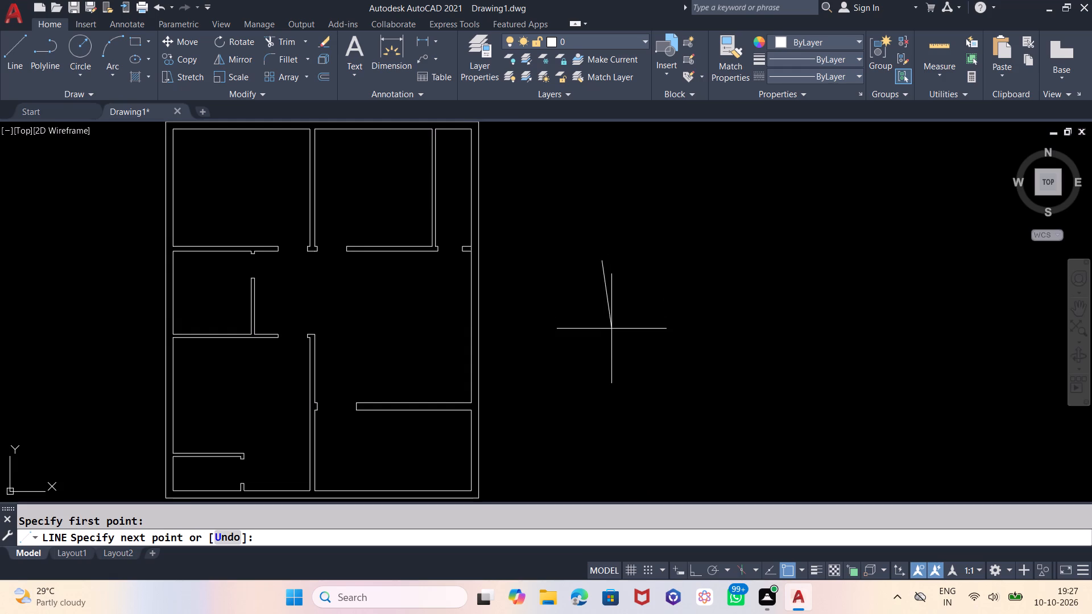
{"action": "key", "text": "F8"}
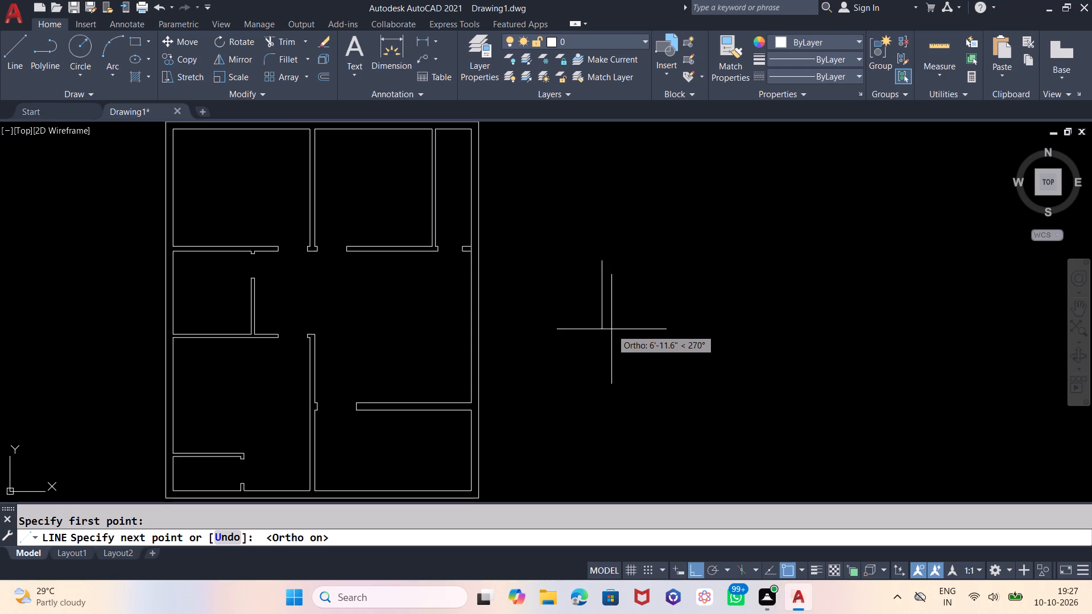
{"action": "type", "text": "36"}
{"action": "key", "text": "Return"}
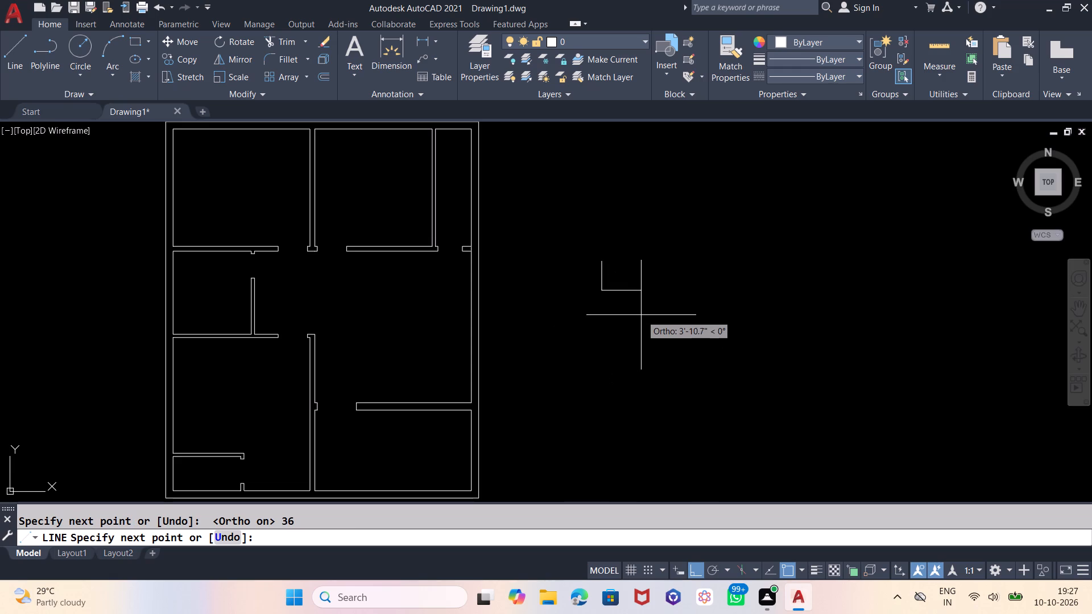
{"action": "type", "text": "36"}
{"action": "key", "text": "Return"}
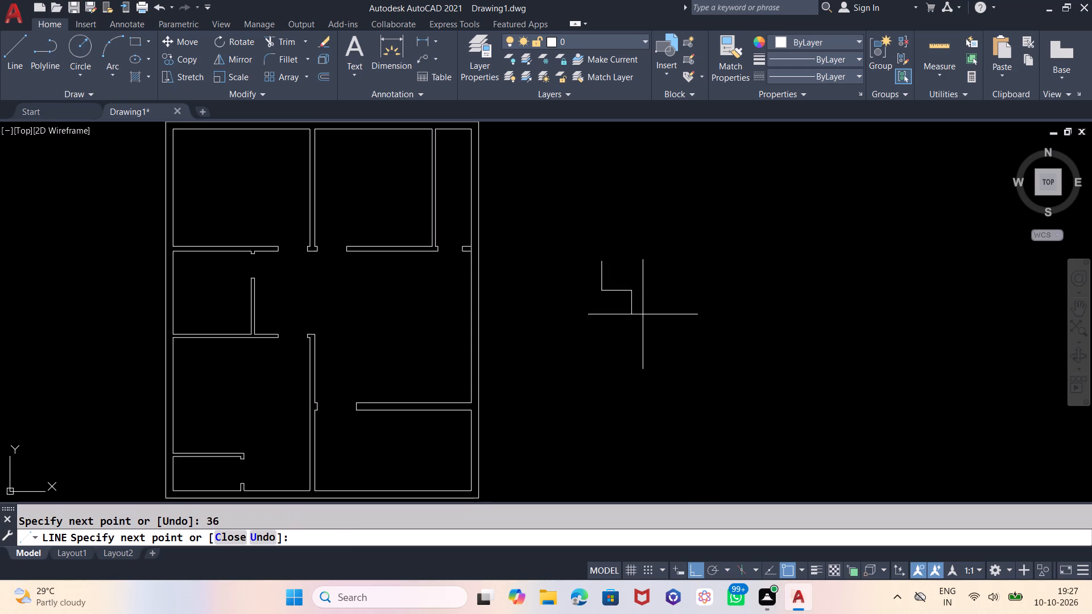
{"action": "key", "text": "Escape"}
Offset the 36" vertical line 3" to the right for the door leaf's thickness.
{"action": "scroll", "coordinate": [595, 272], "scroll_direction": "up", "scroll_amount": 2}
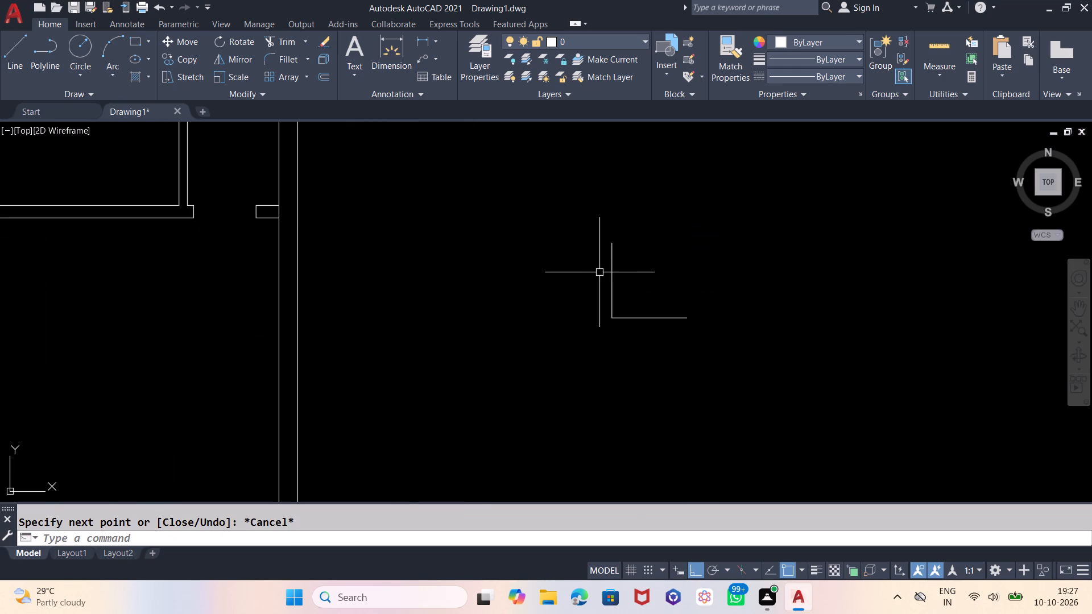
{"action": "key", "text": "o"}
{"action": "key", "text": "Return"}
{"action": "key", "text": "3"}
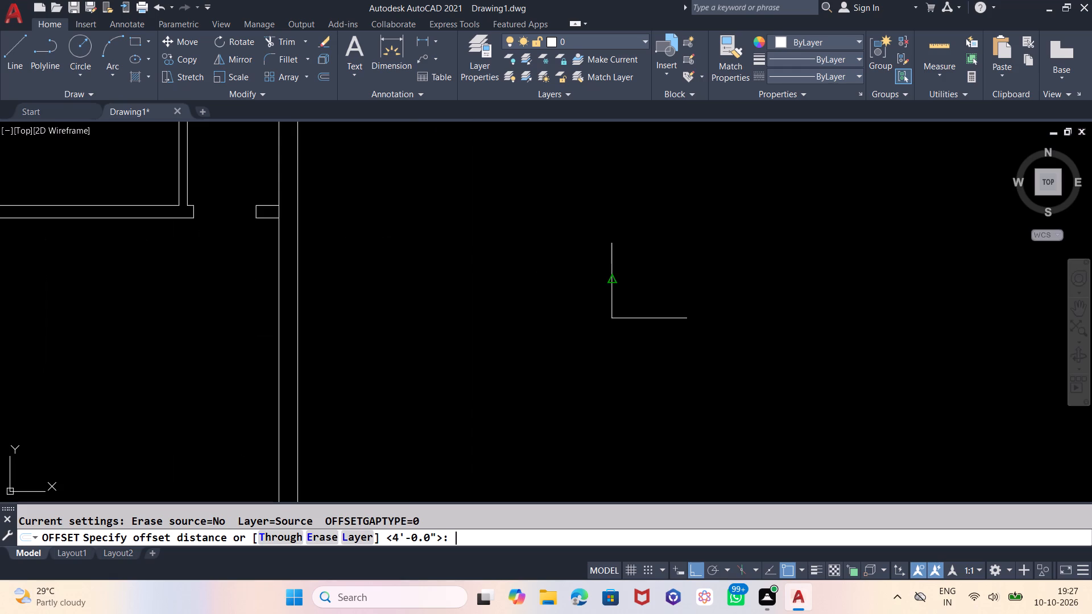
{"action": "key", "text": "Return"}
{"action": "left_click", "coordinate": [614, 275]}
{"action": "left_click", "coordinate": [650, 273]}
{"action": "key", "text": "Escape"}
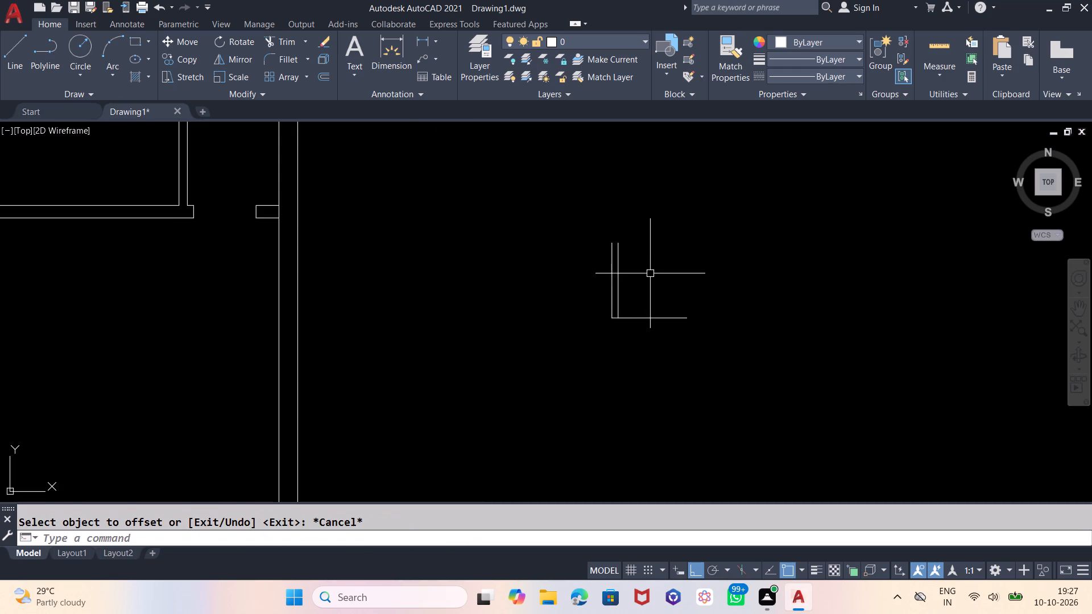
Draw the door-swing arc from the horizontal line's right end to the vertical line's top, centred on their shared corner.
{"action": "key", "text": "a"}
{"action": "key", "text": "Return"}
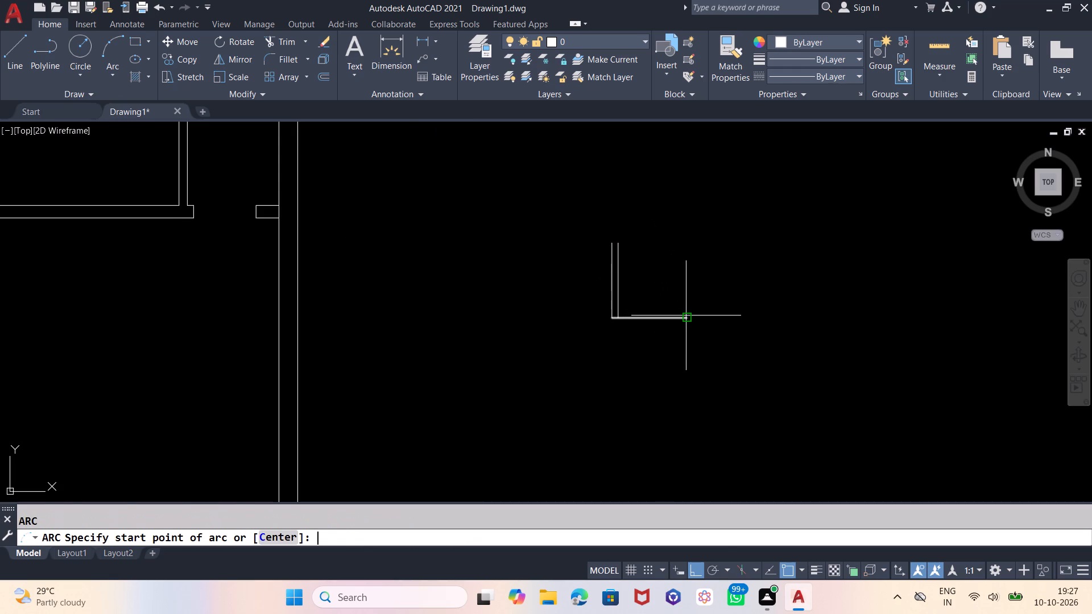
{"action": "left_click", "coordinate": [686, 316]}
{"action": "key", "text": "e"}
{"action": "key", "text": "Return"}
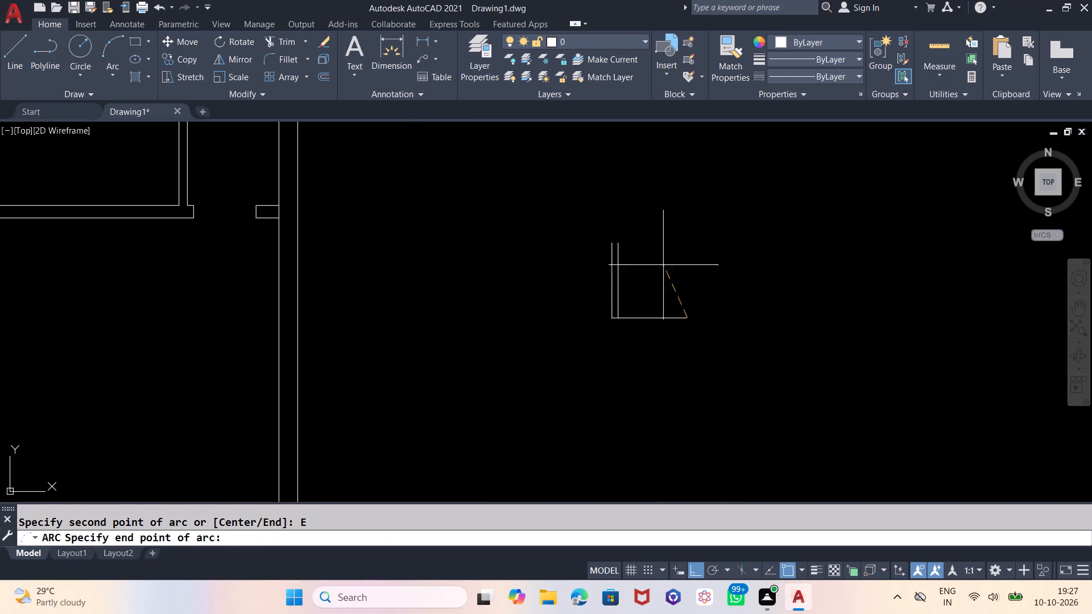
{"action": "left_click", "coordinate": [610, 239]}
{"action": "left_click", "coordinate": [612, 321]}
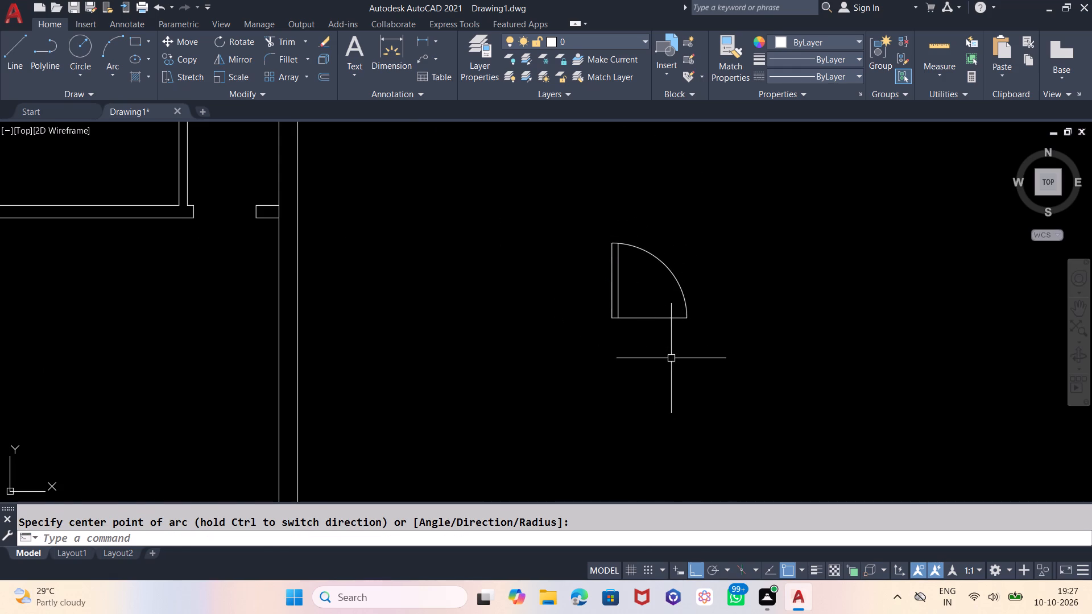
Trim the horizontal line between the door leaf and the arc's lower end.
{"action": "type", "text": "TR"}
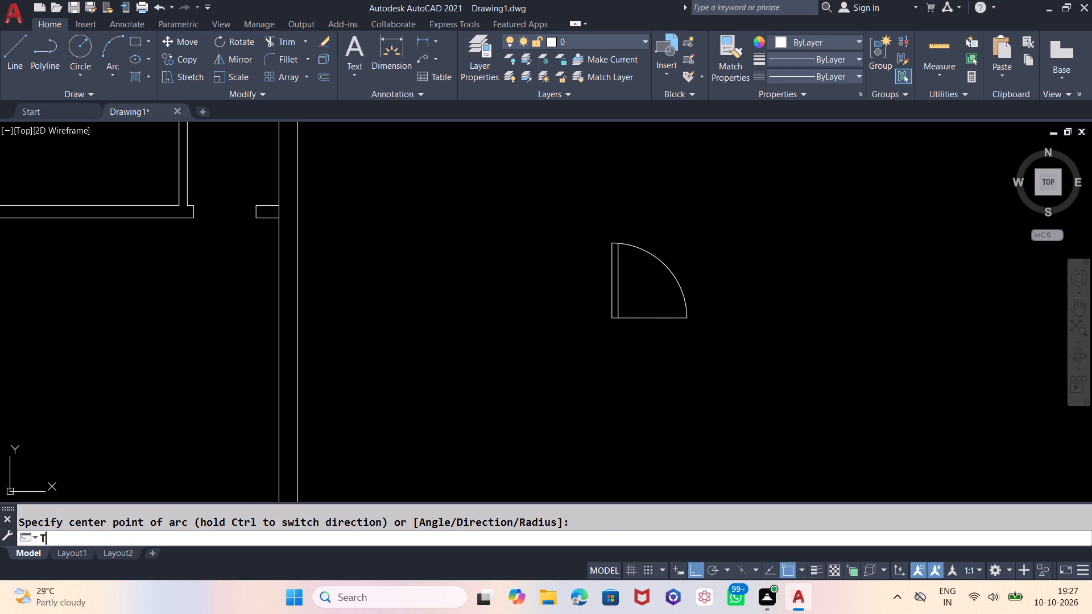
{"action": "key", "text": "Return"}
{"action": "key", "text": "Return"}
{"action": "left_click", "coordinate": [656, 344]}
{"action": "left_click", "coordinate": [646, 309]}
{"action": "scroll", "coordinate": [694, 340], "scroll_direction": "down", "scroll_amount": 1}
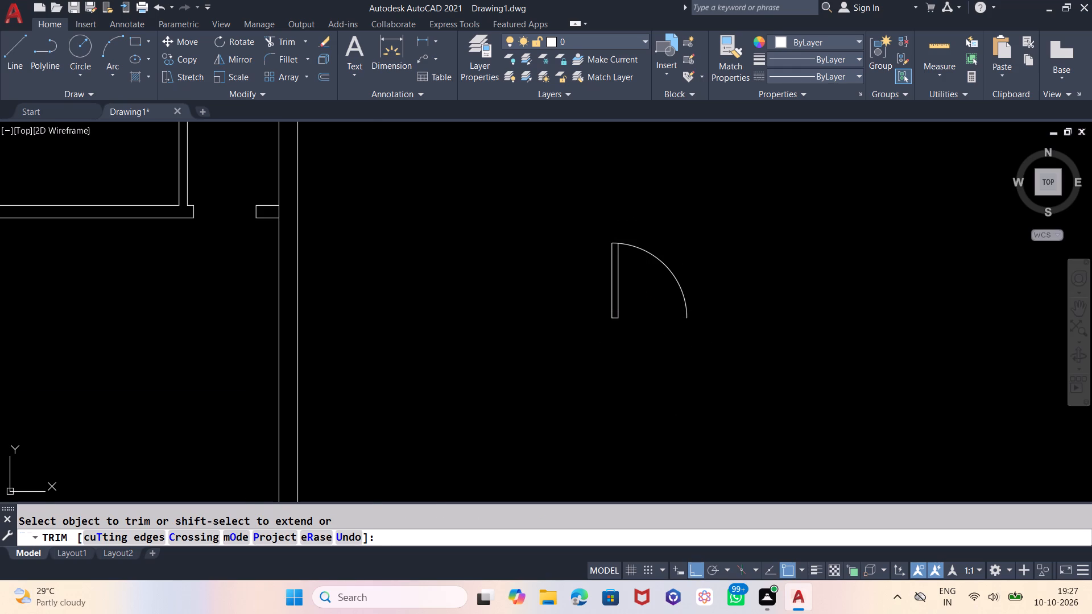
{"action": "key", "text": "Escape"}
Mirror the door symbol about a vertical line to its right, keeping the original.
{"action": "left_click", "coordinate": [701, 261]}
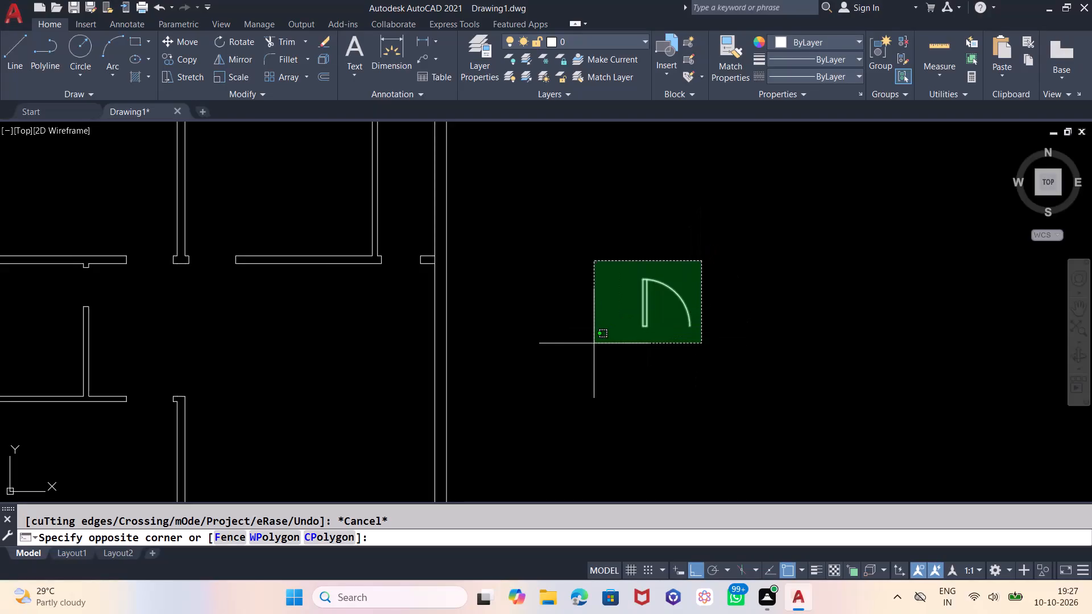
{"action": "left_click", "coordinate": [594, 344]}
{"action": "type", "text": "MI"}
{"action": "key", "text": "Return"}
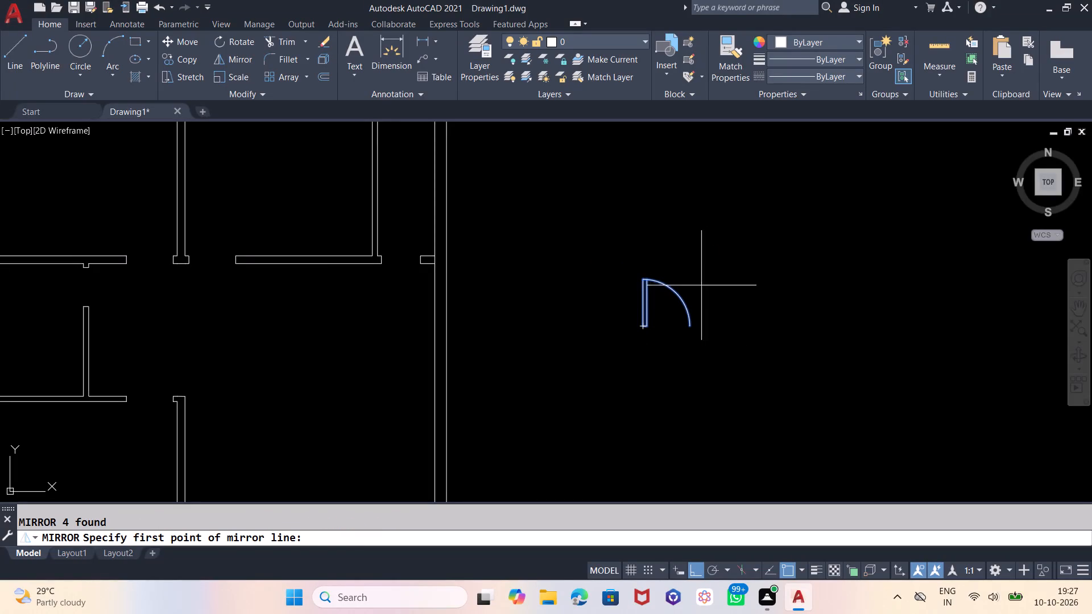
{"action": "left_click_drag", "start_coordinate": [719, 275], "coordinate": [719, 280]}
{"action": "left_click", "coordinate": [724, 361]}
{"action": "key", "text": "Return"}
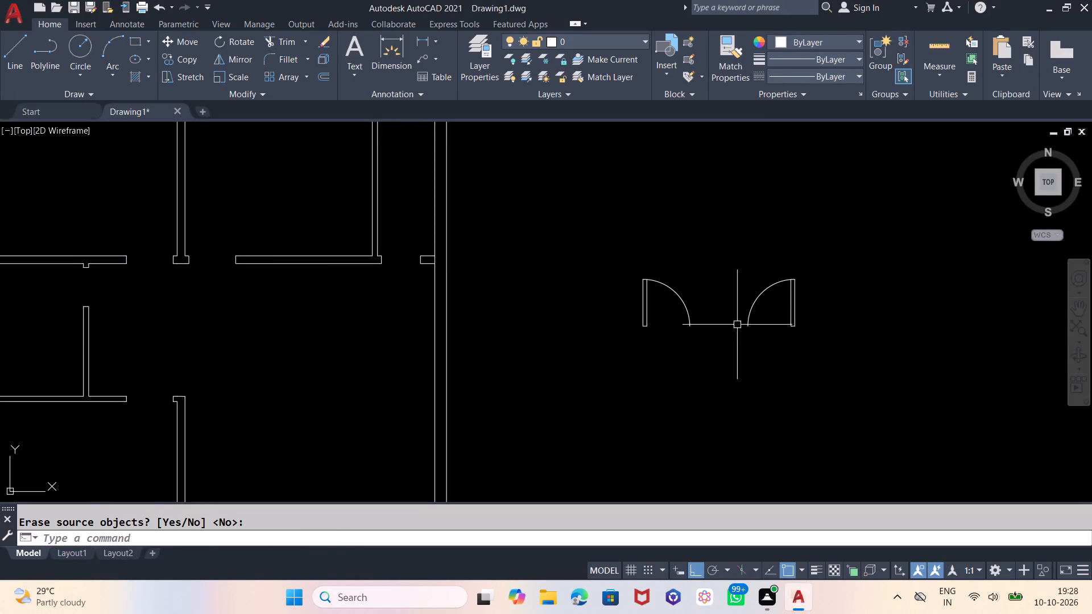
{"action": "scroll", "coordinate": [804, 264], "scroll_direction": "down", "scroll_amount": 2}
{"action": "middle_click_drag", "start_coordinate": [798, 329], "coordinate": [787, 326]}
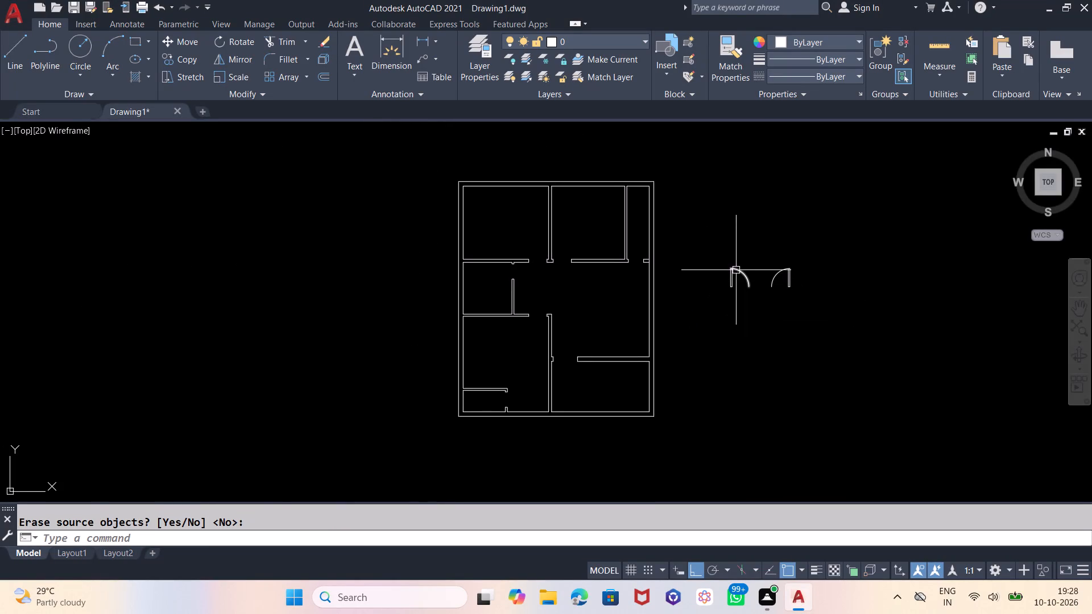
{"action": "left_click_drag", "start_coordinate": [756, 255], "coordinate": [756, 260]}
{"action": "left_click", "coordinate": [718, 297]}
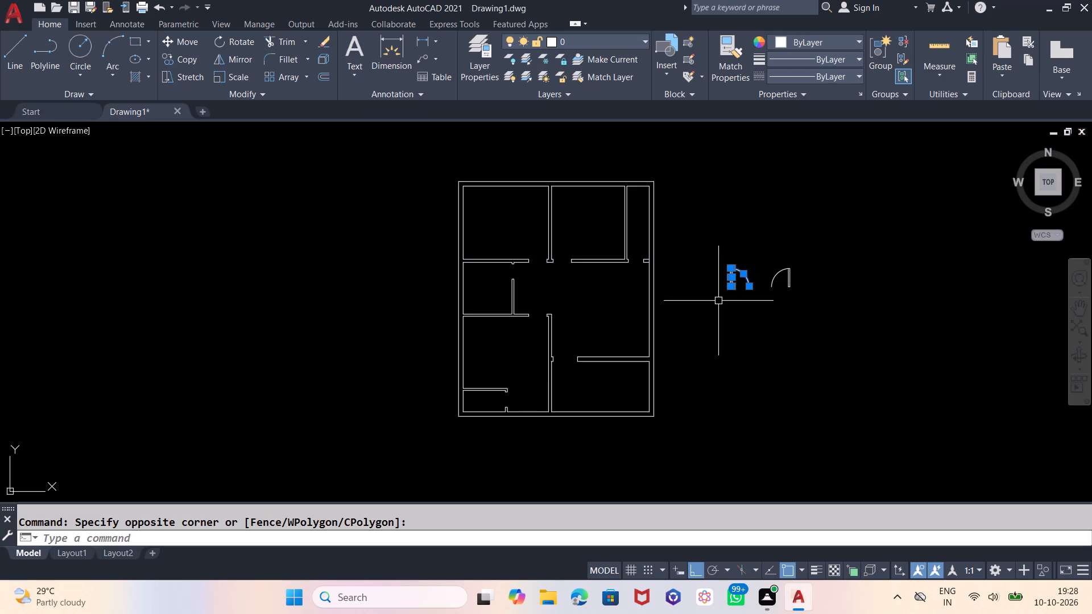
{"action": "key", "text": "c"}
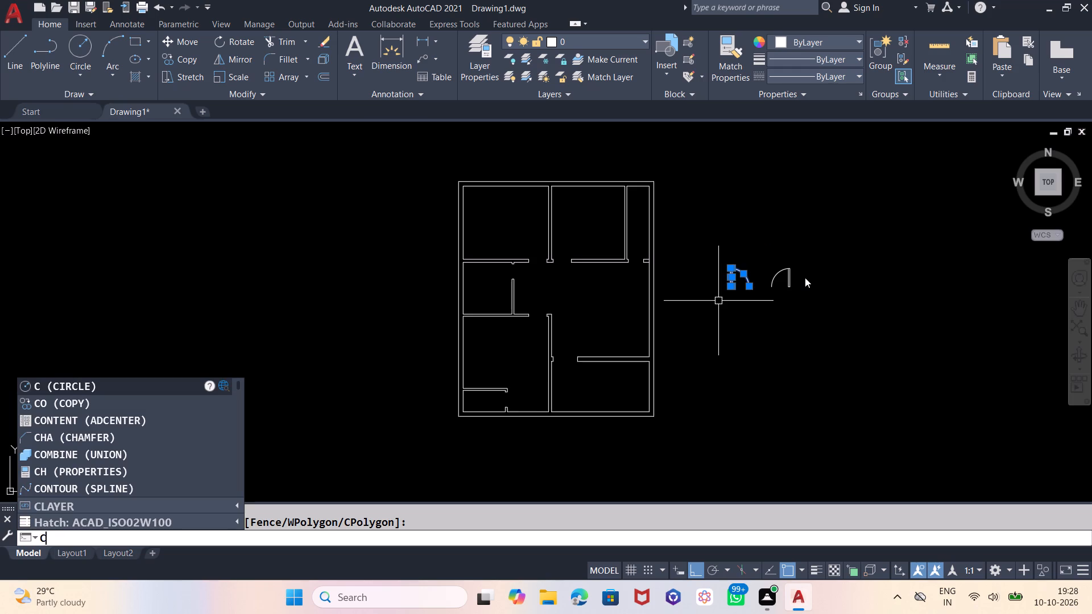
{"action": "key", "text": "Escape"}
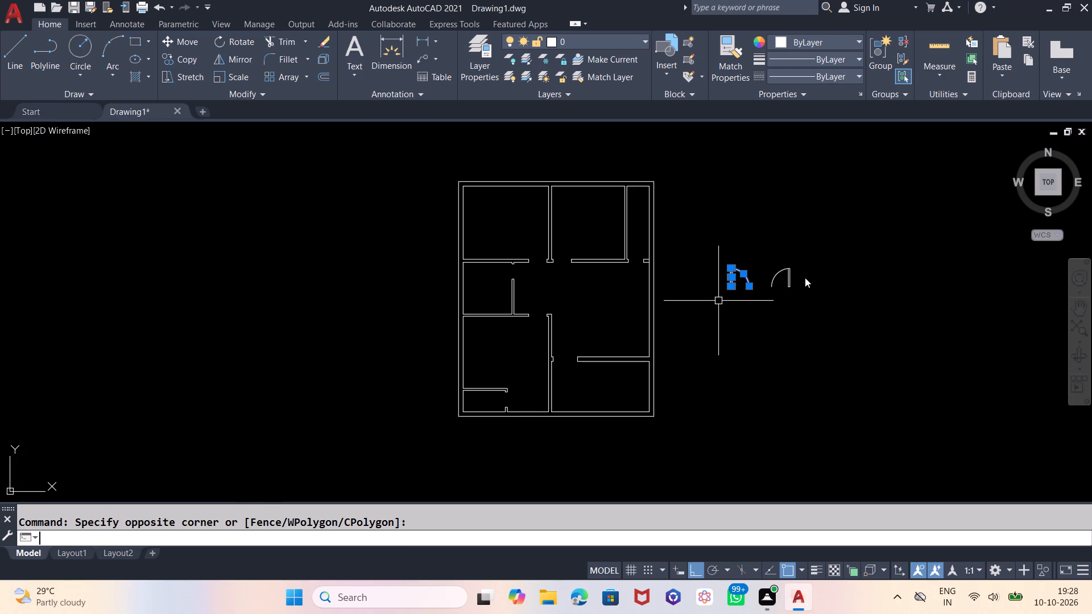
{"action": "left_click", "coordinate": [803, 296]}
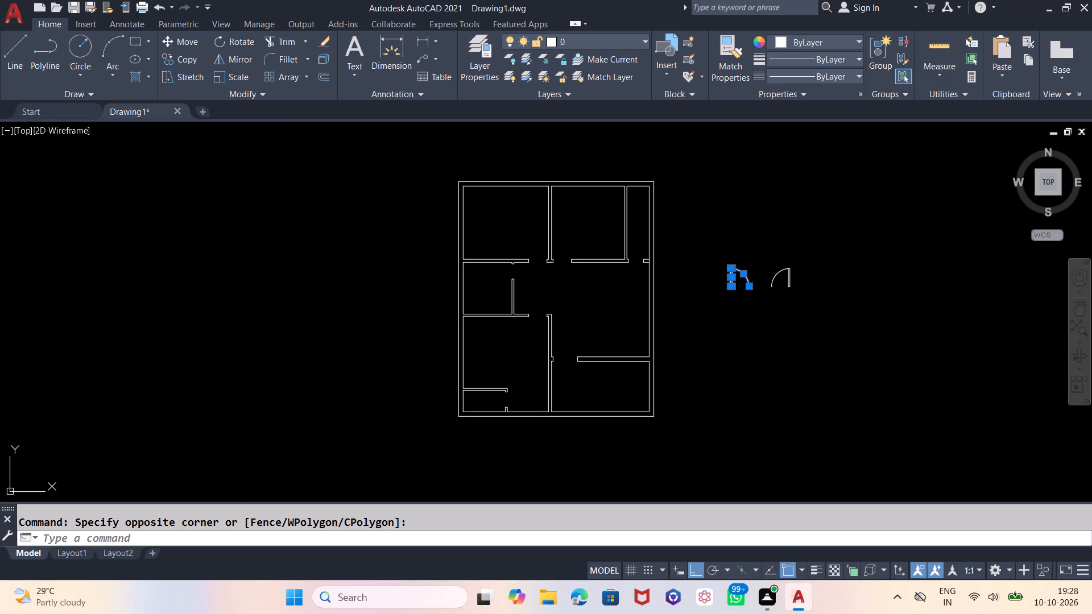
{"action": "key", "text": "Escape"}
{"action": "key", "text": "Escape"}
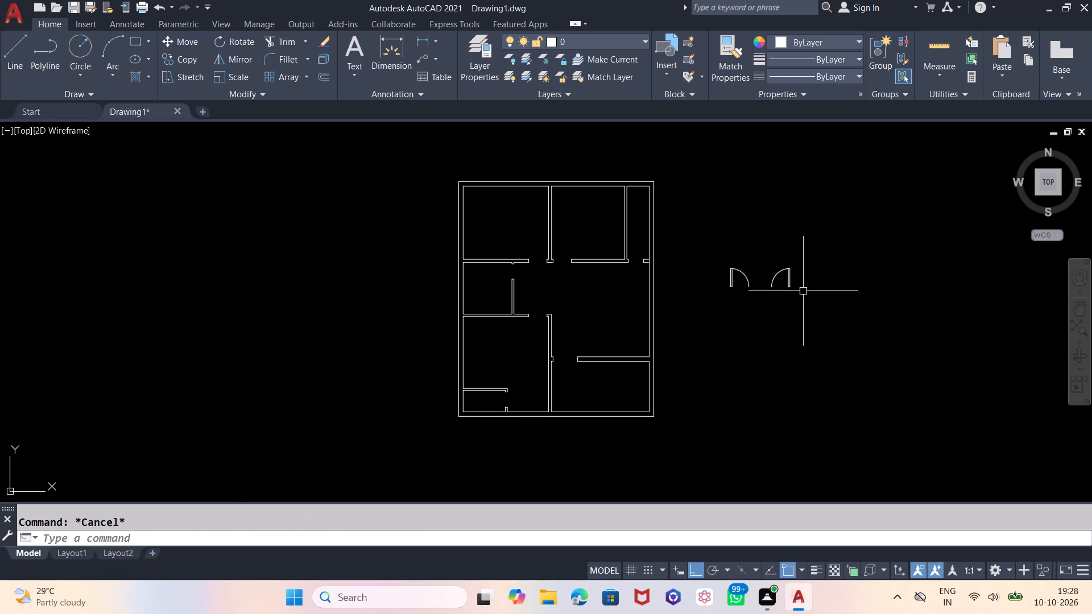
Copy both door symbols straight down twice, placing the lowest pair about 21' below the originals.
{"action": "left_click", "coordinate": [804, 263]}
{"action": "left_click", "coordinate": [718, 312]}
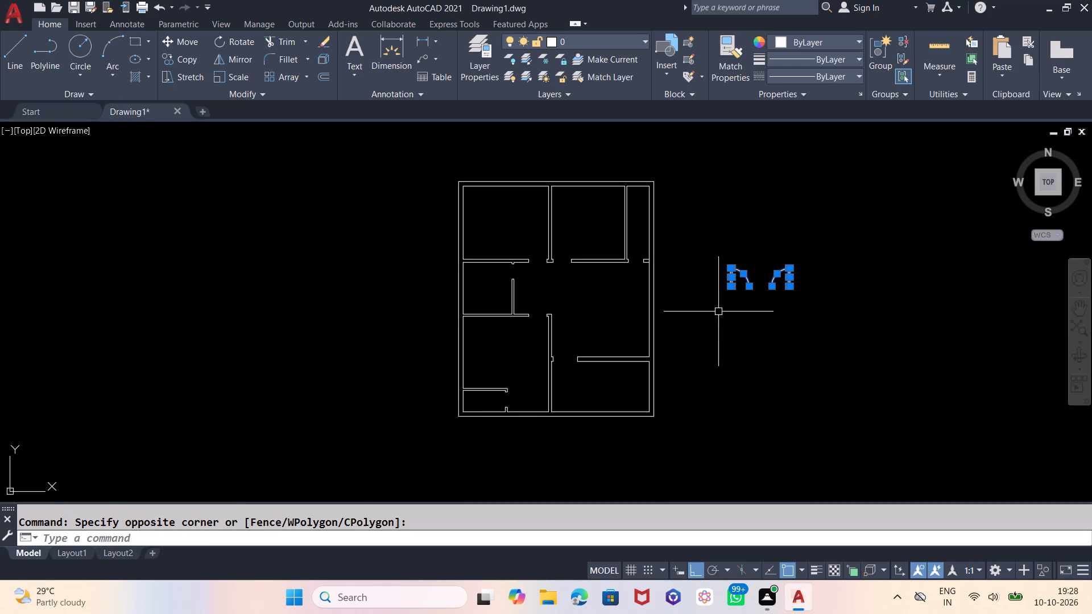
{"action": "type", "text": "CP"}
{"action": "key", "text": "Return"}
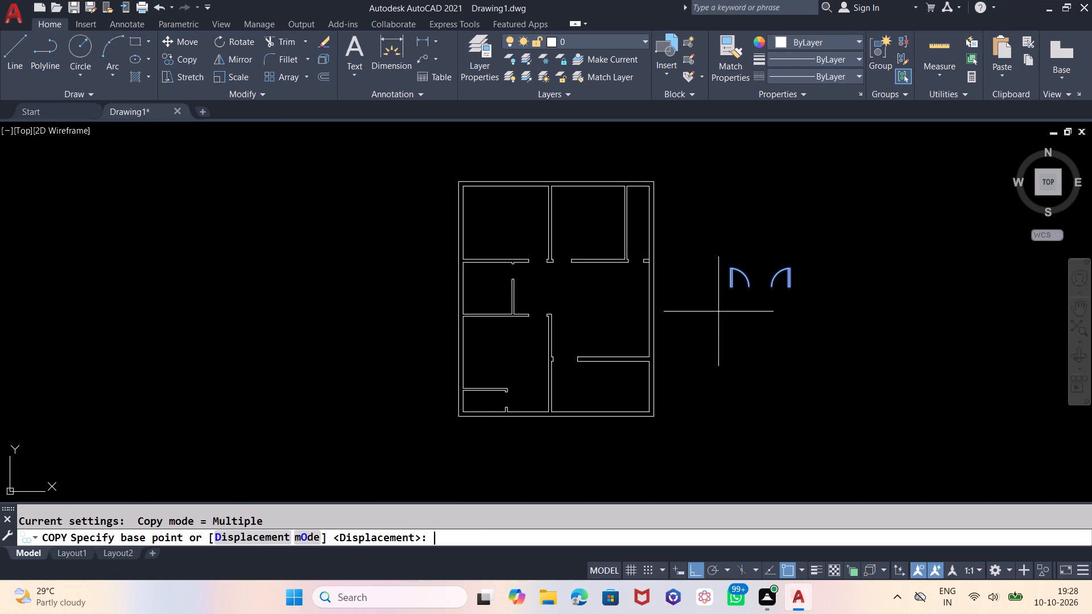
{"action": "left_click", "coordinate": [865, 254]}
{"action": "left_click", "coordinate": [865, 317]}
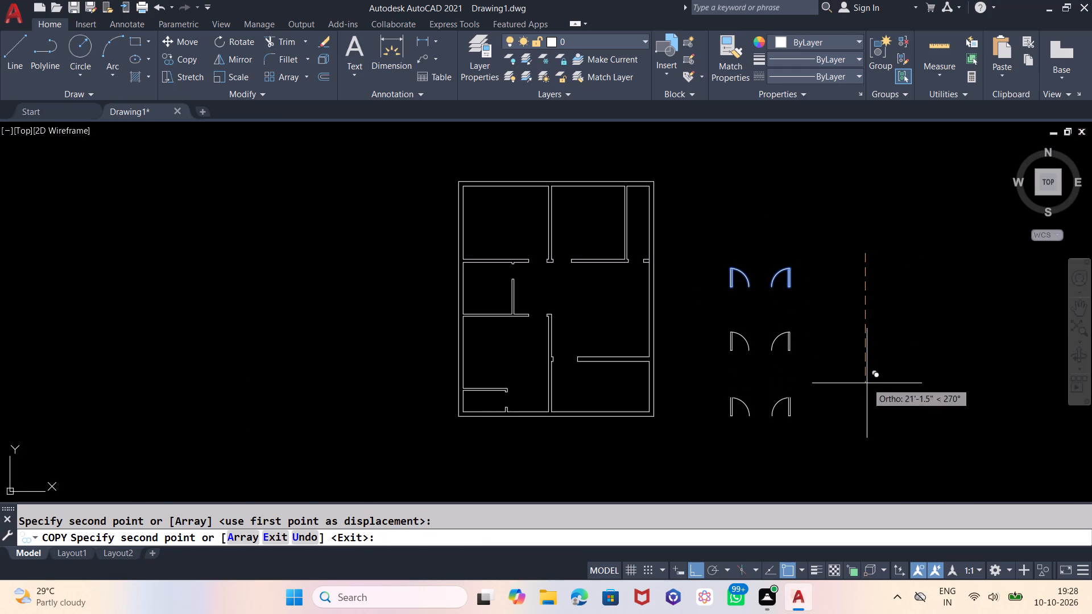
{"action": "left_click", "coordinate": [867, 383]}
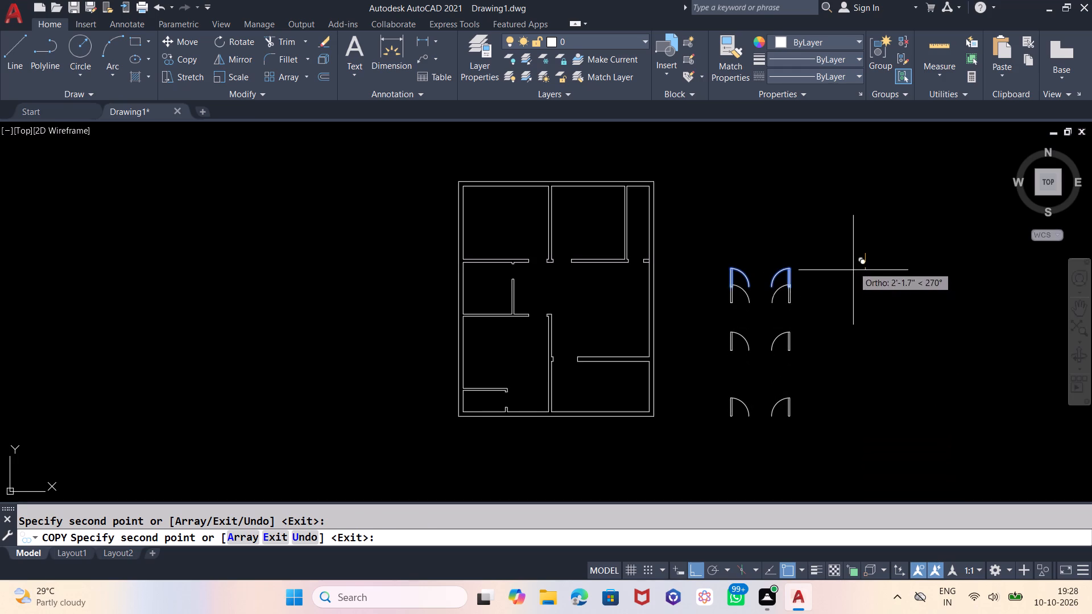
{"action": "key", "text": "Escape"}
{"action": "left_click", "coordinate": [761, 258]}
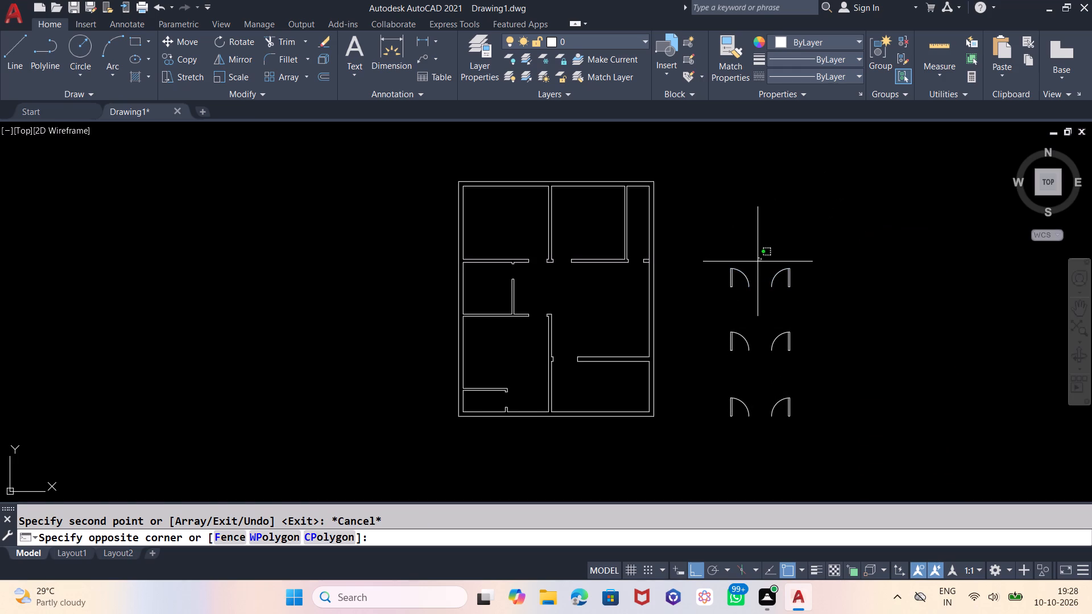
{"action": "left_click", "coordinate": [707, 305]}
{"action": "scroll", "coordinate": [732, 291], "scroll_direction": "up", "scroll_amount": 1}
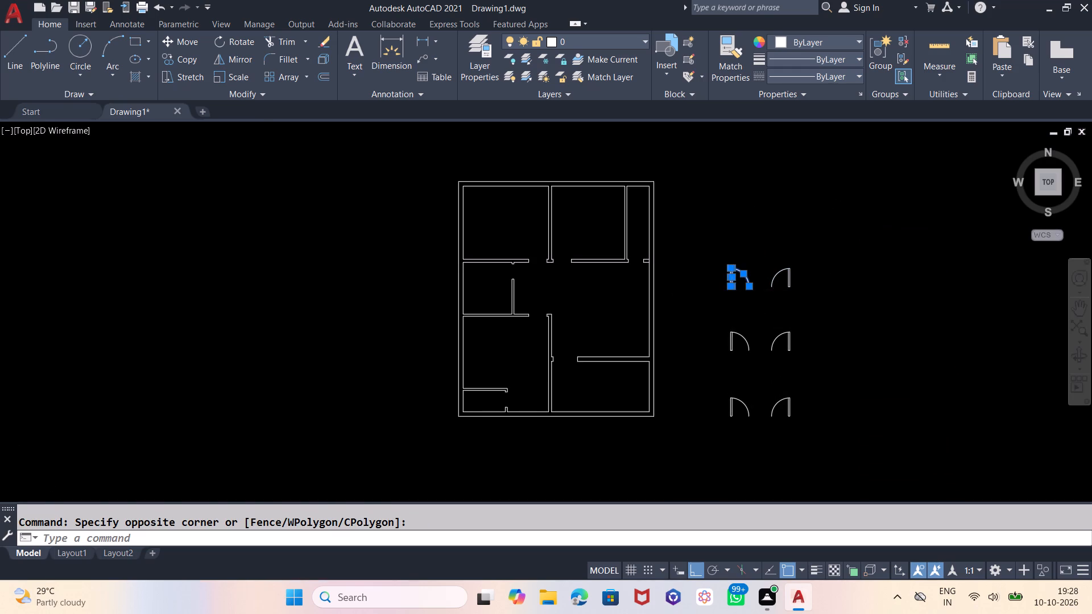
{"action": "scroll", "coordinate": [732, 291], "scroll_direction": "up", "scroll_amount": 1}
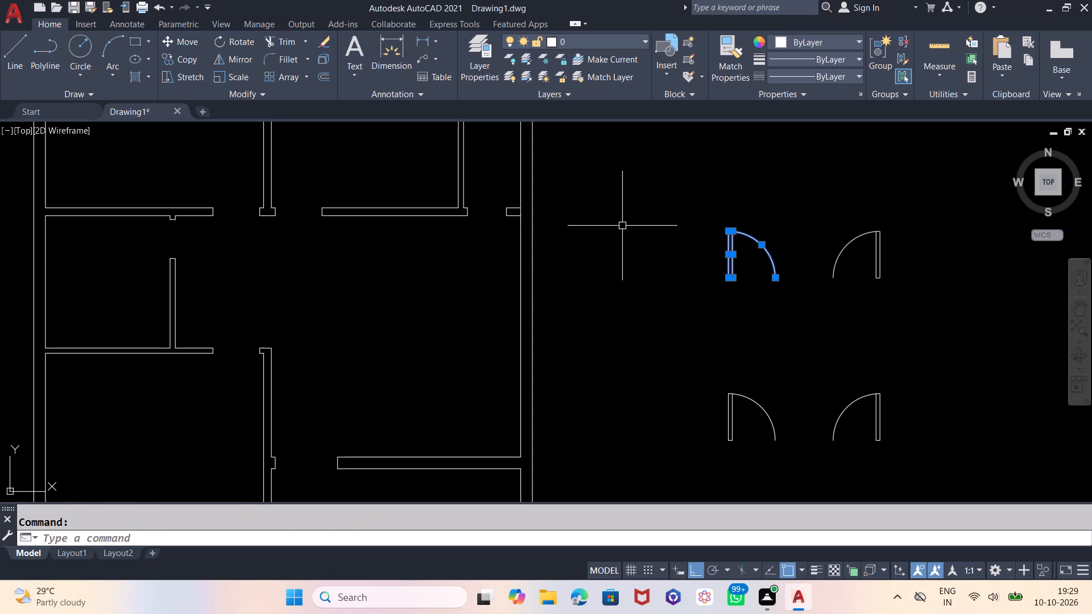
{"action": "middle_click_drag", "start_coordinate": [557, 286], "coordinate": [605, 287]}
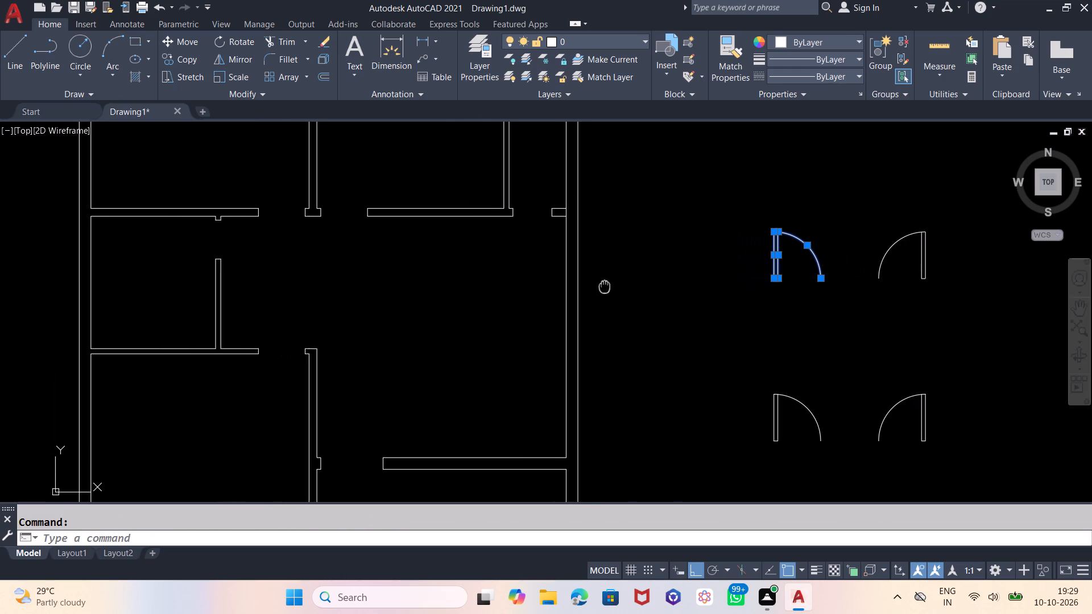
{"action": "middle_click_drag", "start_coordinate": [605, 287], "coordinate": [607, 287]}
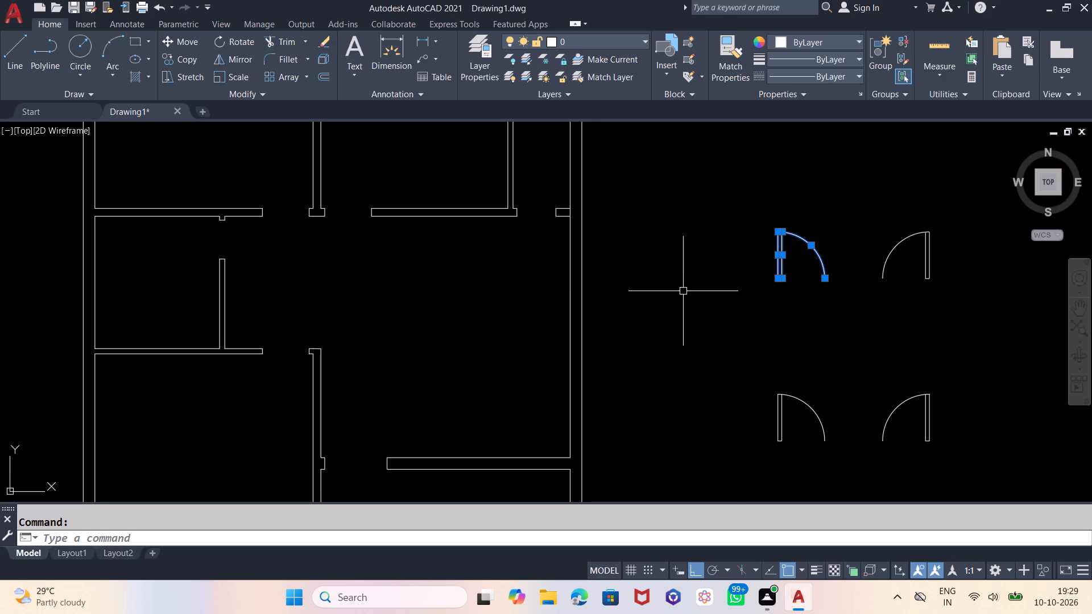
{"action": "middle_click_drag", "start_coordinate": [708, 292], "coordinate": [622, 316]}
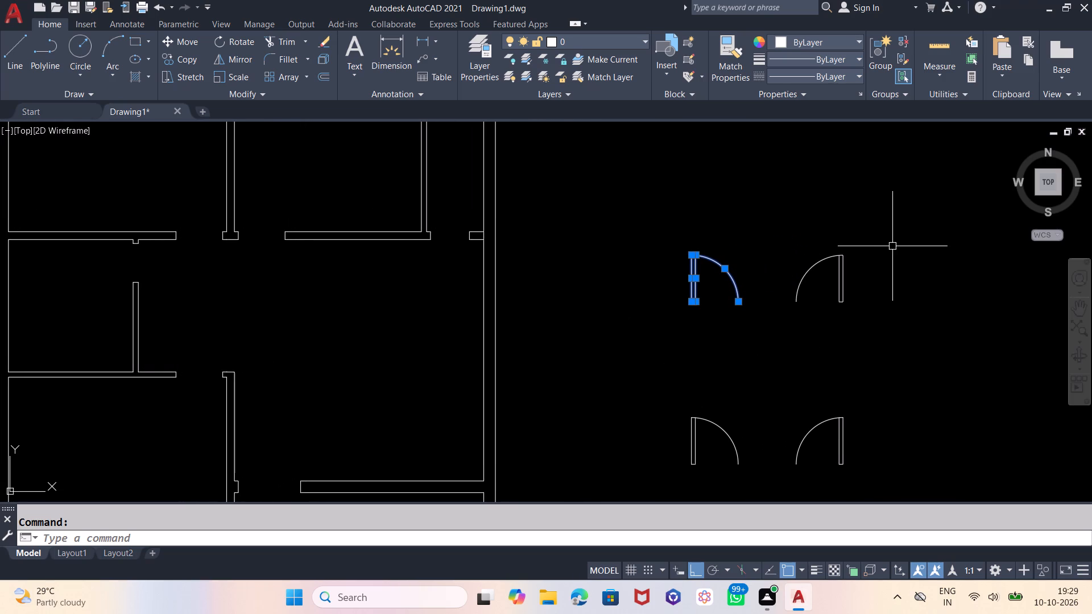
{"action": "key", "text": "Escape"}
Rotate the right-hand door symbol of the lowest pair by 90° about a point below it.
{"action": "scroll", "coordinate": [827, 192], "scroll_direction": "down", "scroll_amount": 1}
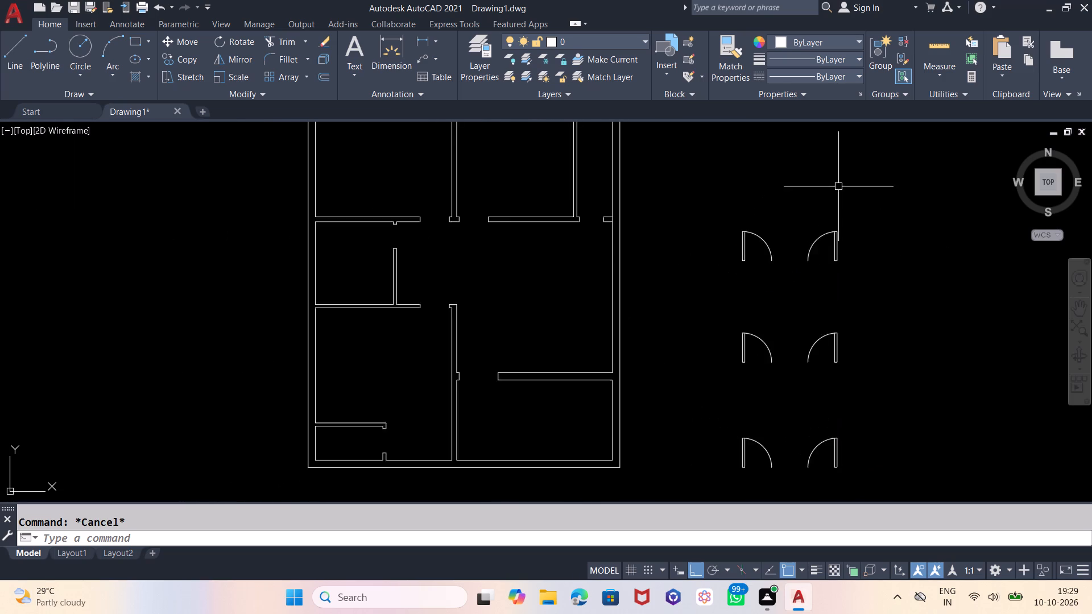
{"action": "scroll", "coordinate": [838, 186], "scroll_direction": "down", "scroll_amount": 1}
{"action": "scroll", "coordinate": [780, 197], "scroll_direction": "up", "scroll_amount": 1}
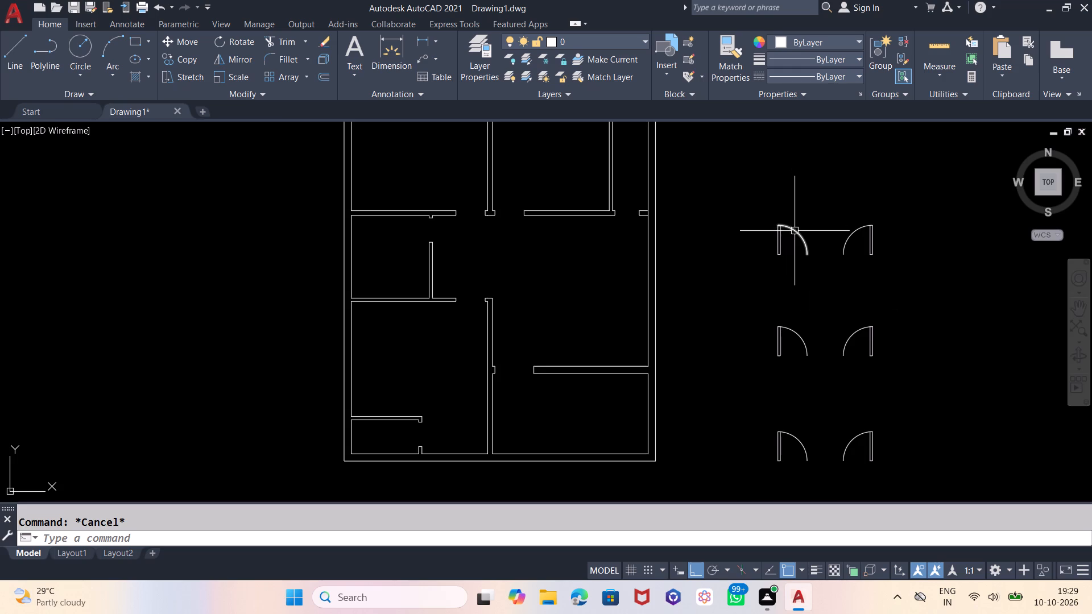
{"action": "scroll", "coordinate": [784, 172], "scroll_direction": "down", "scroll_amount": 1}
{"action": "middle_click_drag", "start_coordinate": [814, 346], "coordinate": [807, 376]}
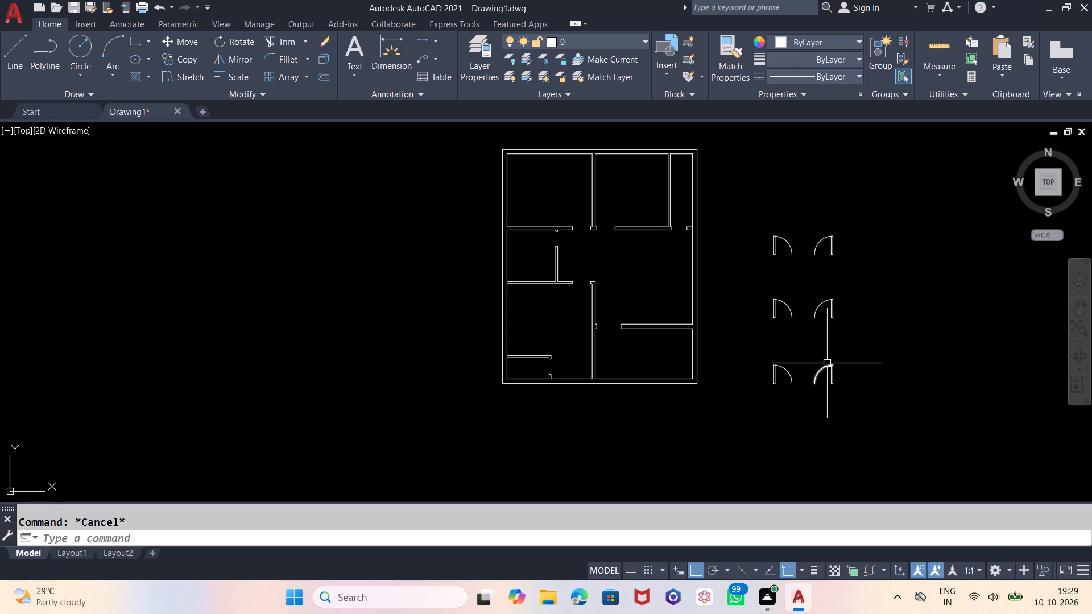
{"action": "left_click", "coordinate": [850, 355]}
{"action": "left_click", "coordinate": [813, 393]}
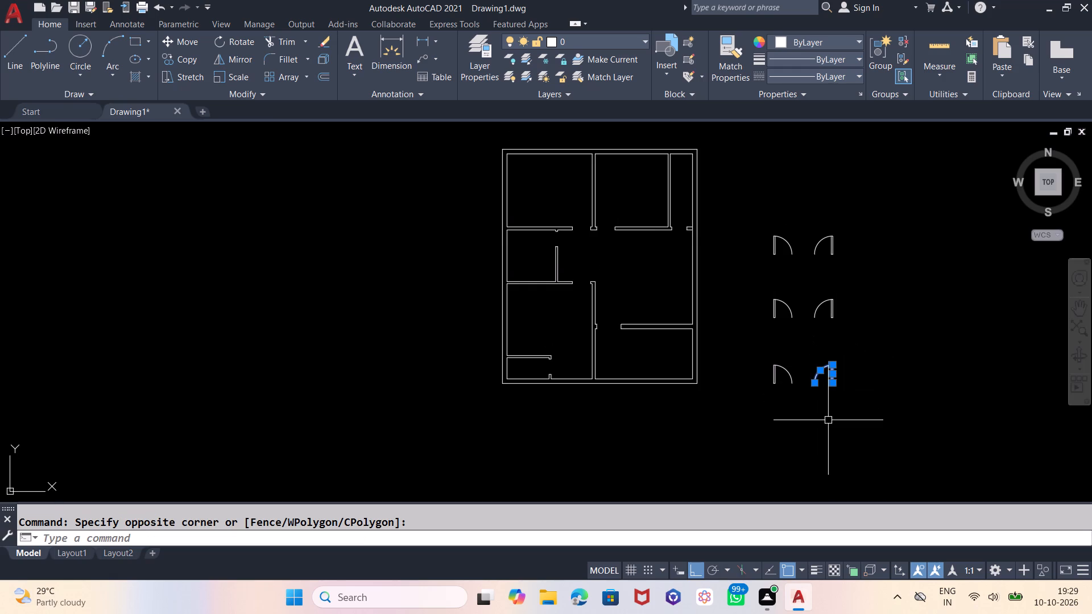
{"action": "type", "text": "RO"}
{"action": "key", "text": "Return"}
{"action": "left_click", "coordinate": [847, 454]}
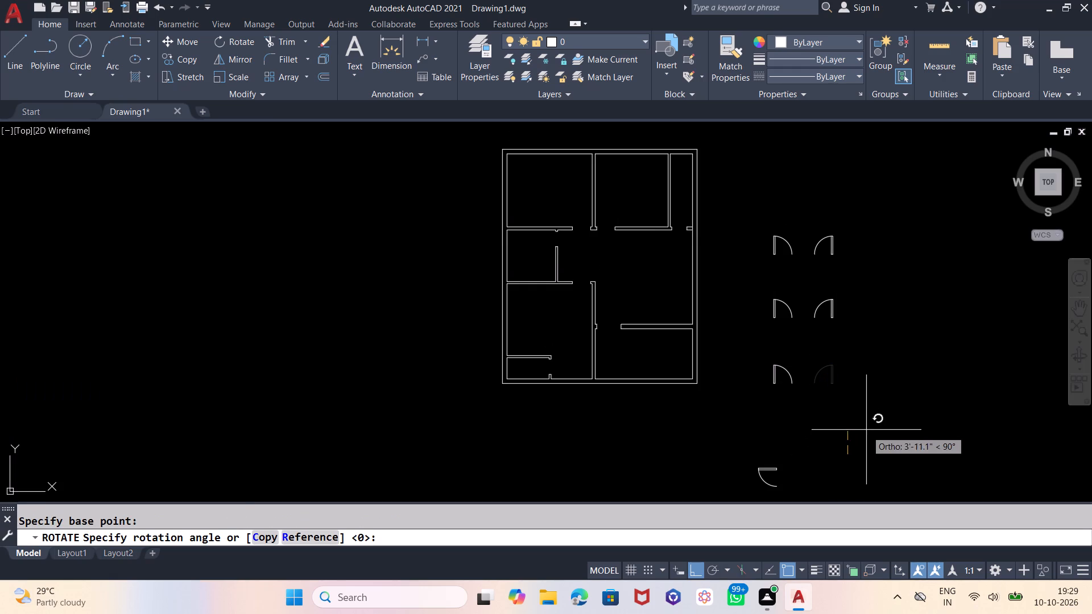
{"action": "left_click", "coordinate": [867, 425]}
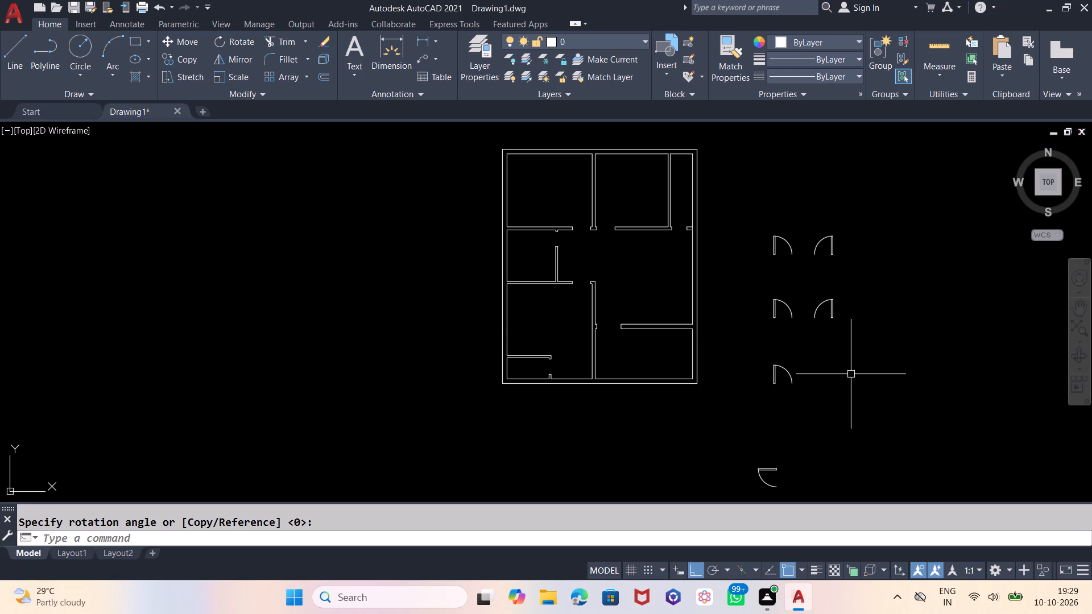
Rotate the left-hand door symbol of the lowest pair by 180° about a point just below and left of it.
{"action": "left_click", "coordinate": [799, 355]}
{"action": "left_click", "coordinate": [749, 396]}
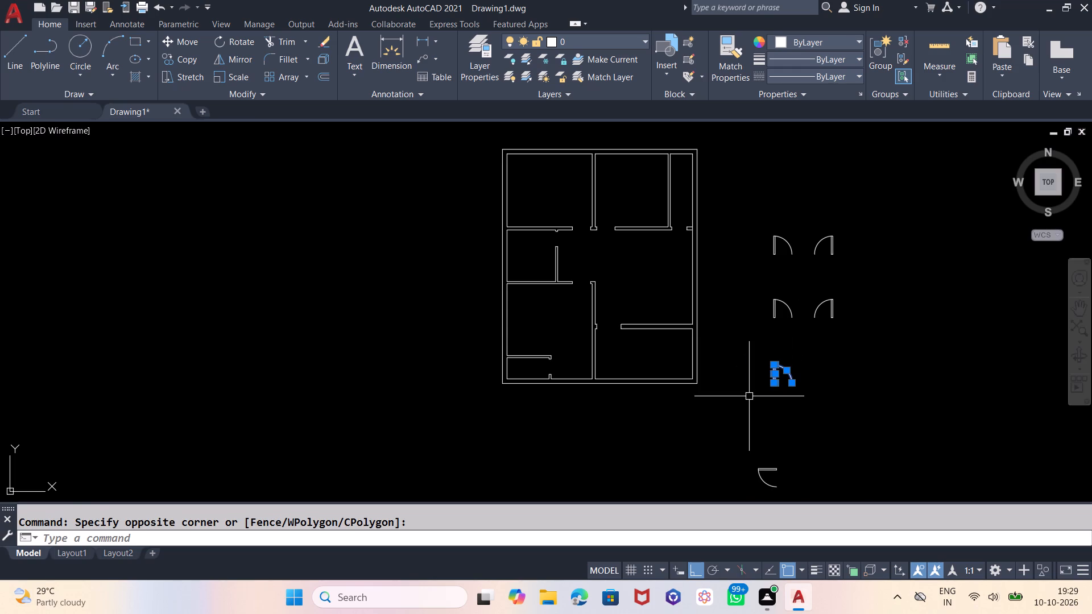
{"action": "type", "text": "RO"}
{"action": "key", "text": "Return"}
{"action": "left_click", "coordinate": [749, 396]}
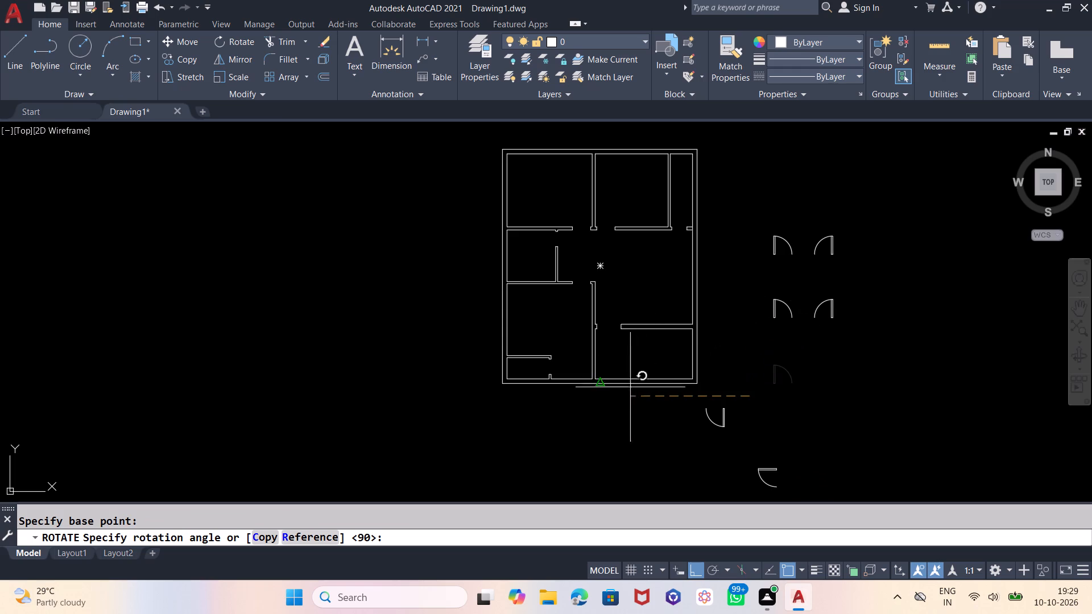
{"action": "left_click", "coordinate": [417, 410]}
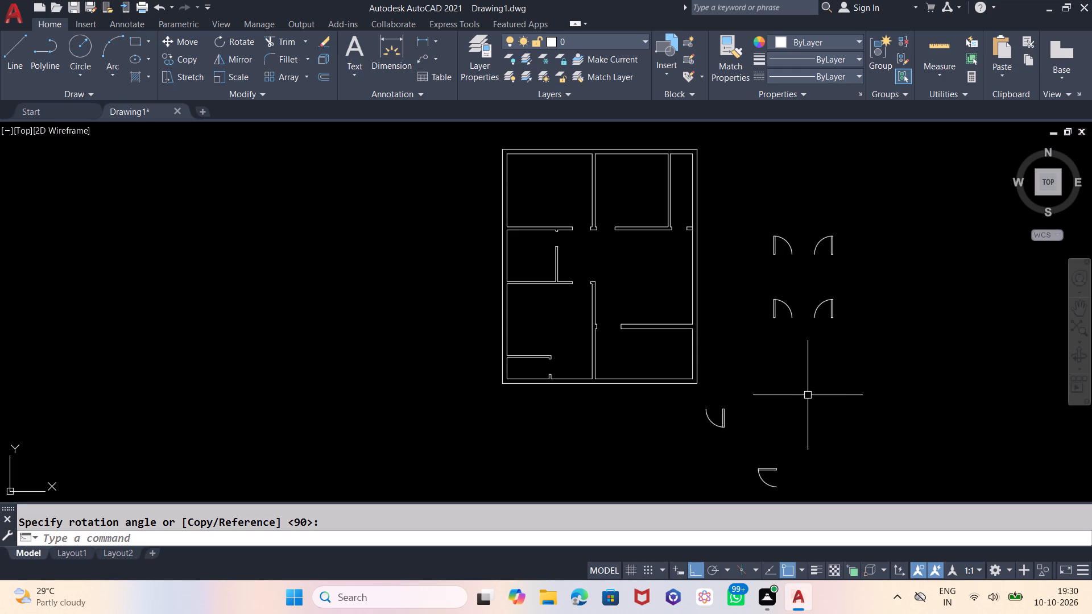
With ortho off, move the top right-hand door symbol by its leaf's lower outer corner onto the right jamb's upper corner of the upper-left room's opening.
{"action": "left_click", "coordinate": [849, 227]}
{"action": "left_click", "coordinate": [806, 262]}
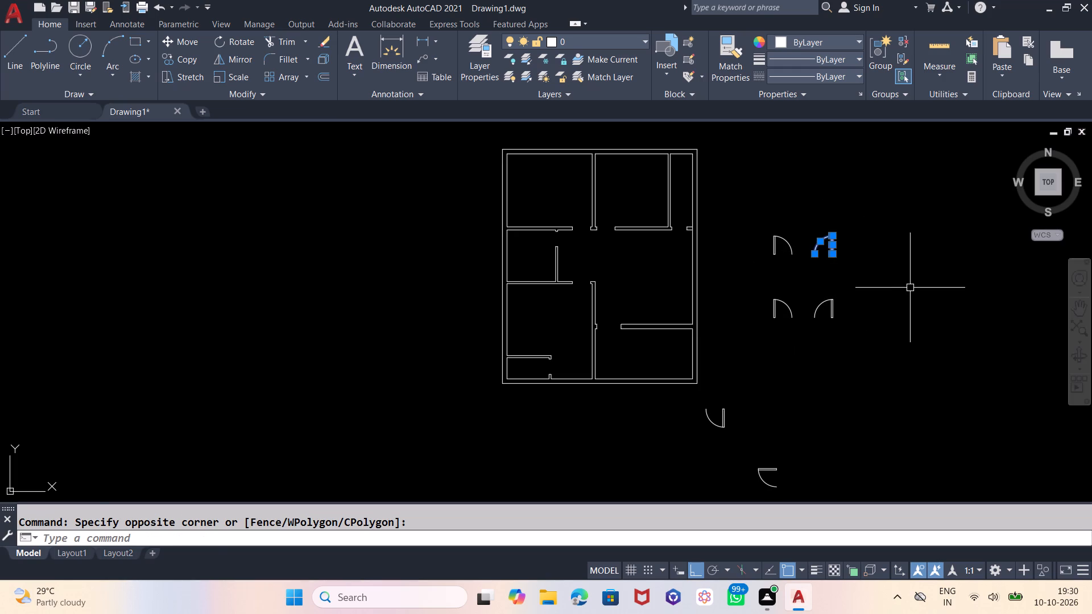
{"action": "key", "text": "F8"}
{"action": "key", "text": "m"}
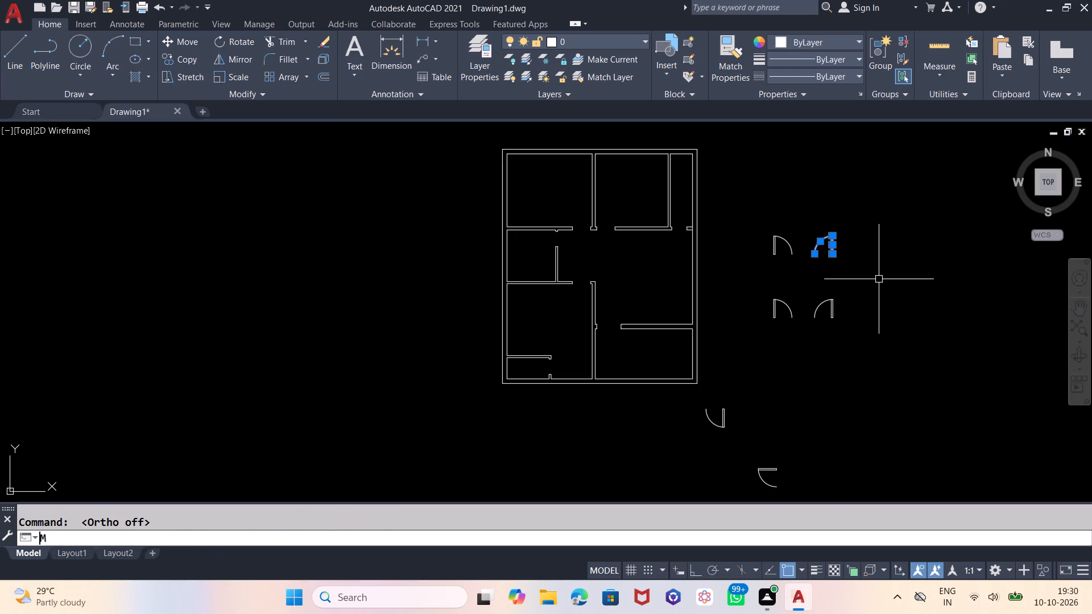
{"action": "key", "text": "Return"}
{"action": "scroll", "coordinate": [855, 264], "scroll_direction": "up", "scroll_amount": 3}
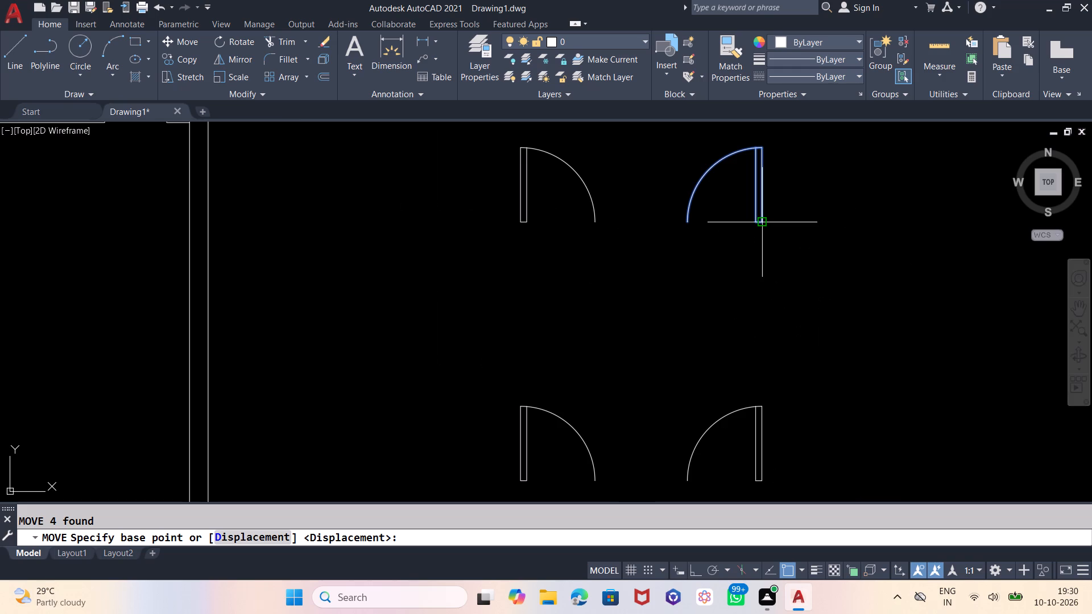
{"action": "left_click", "coordinate": [759, 219]}
{"action": "scroll", "coordinate": [874, 322], "scroll_direction": "down", "scroll_amount": 3}
{"action": "scroll", "coordinate": [623, 269], "scroll_direction": "up", "scroll_amount": 3}
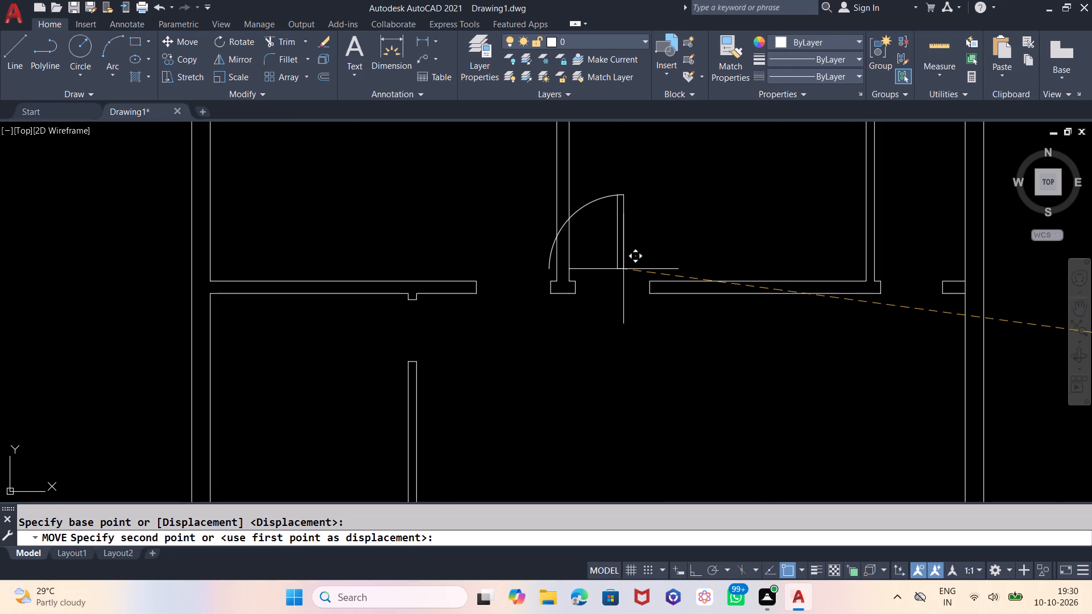
{"action": "scroll", "coordinate": [515, 274], "scroll_direction": "up", "scroll_amount": 2}
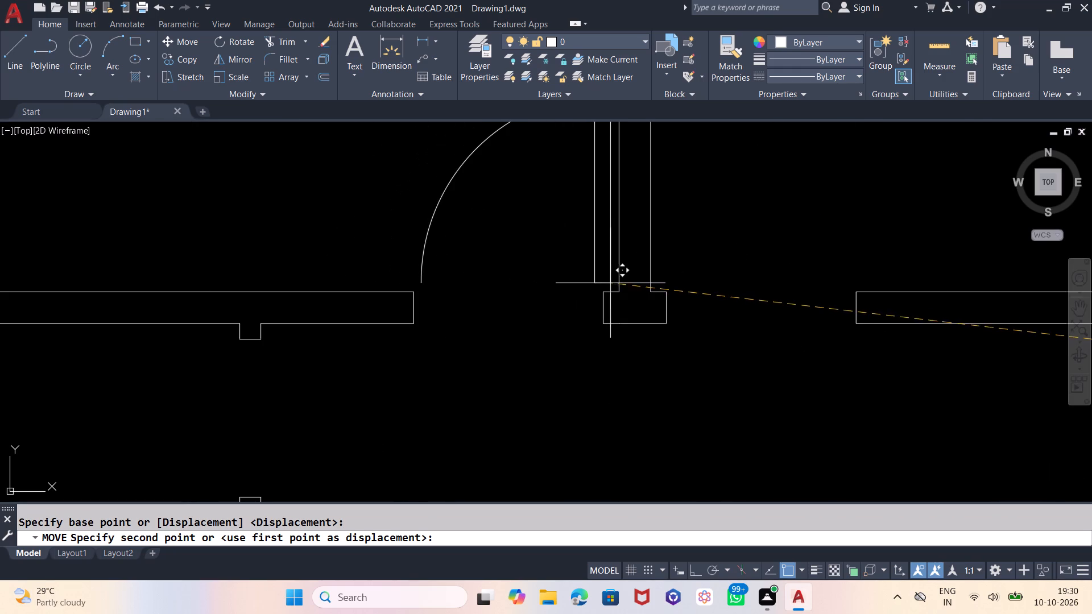
{"action": "left_click", "coordinate": [599, 289]}
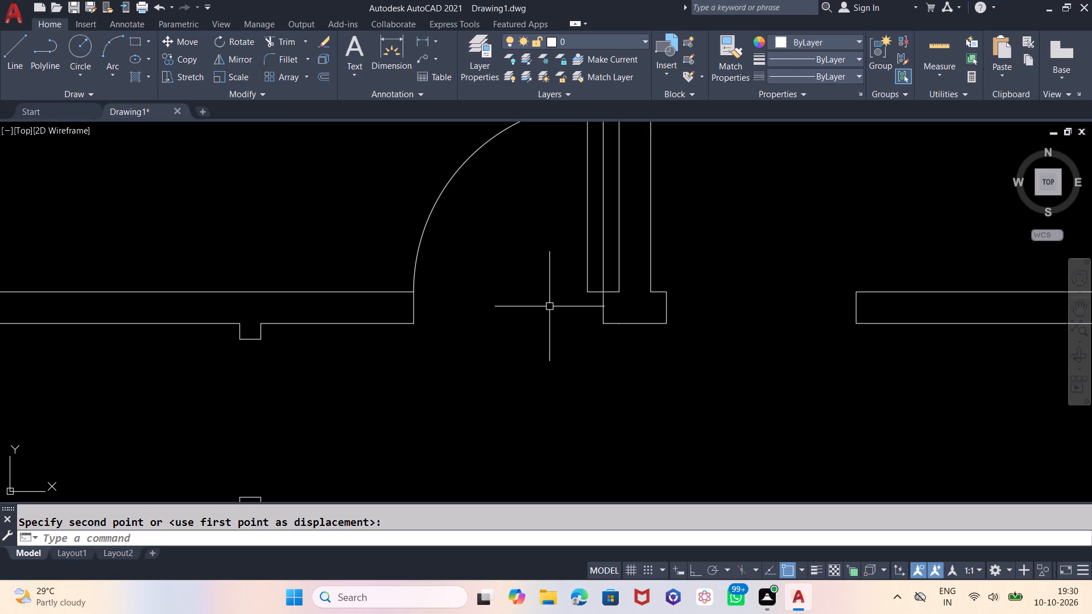
Move the upper loose left-hand door symbol by its leaf's lower outer corner onto the left jamb's upper corner of the upper-middle room's opening.
{"action": "scroll", "coordinate": [450, 262], "scroll_direction": "down", "scroll_amount": 2}
{"action": "scroll", "coordinate": [421, 224], "scroll_direction": "down", "scroll_amount": 2}
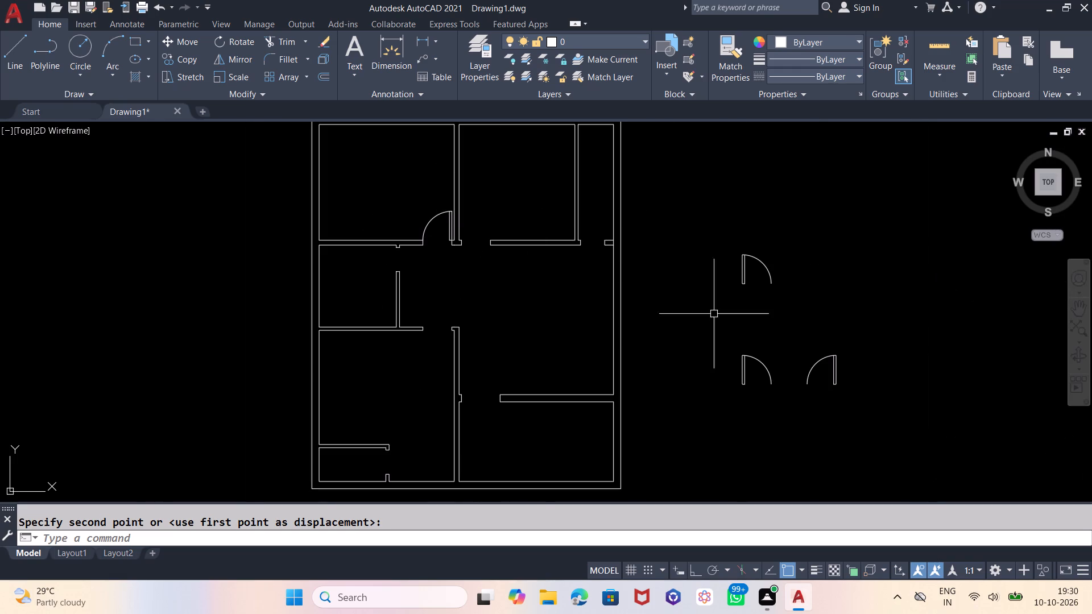
{"action": "left_click", "coordinate": [781, 242]}
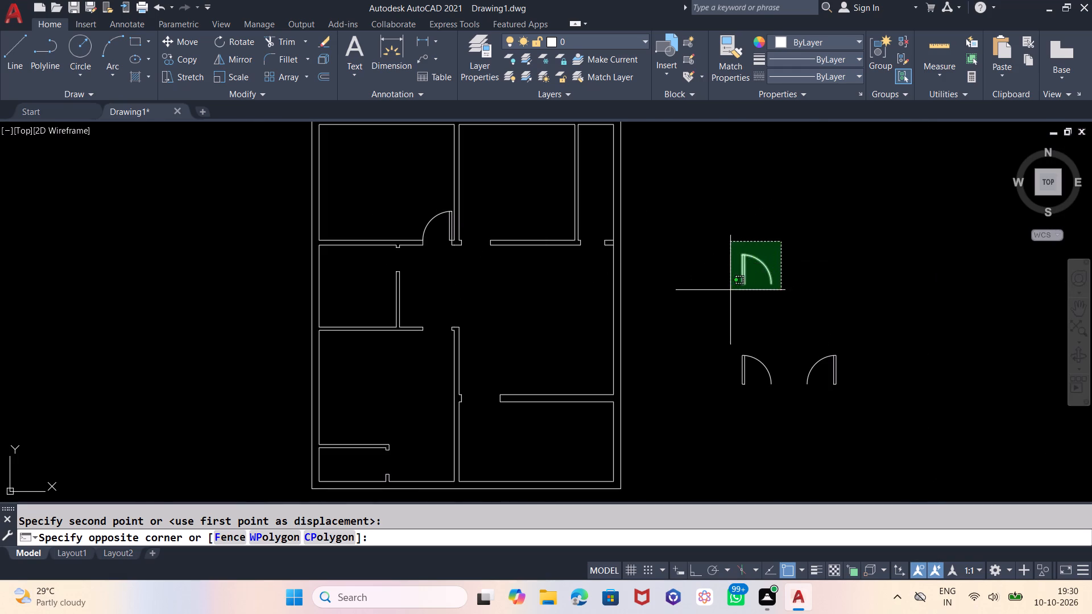
{"action": "left_click", "coordinate": [730, 291]}
{"action": "key", "text": "m"}
{"action": "key", "text": "Return"}
{"action": "scroll", "coordinate": [731, 277], "scroll_direction": "up", "scroll_amount": 3}
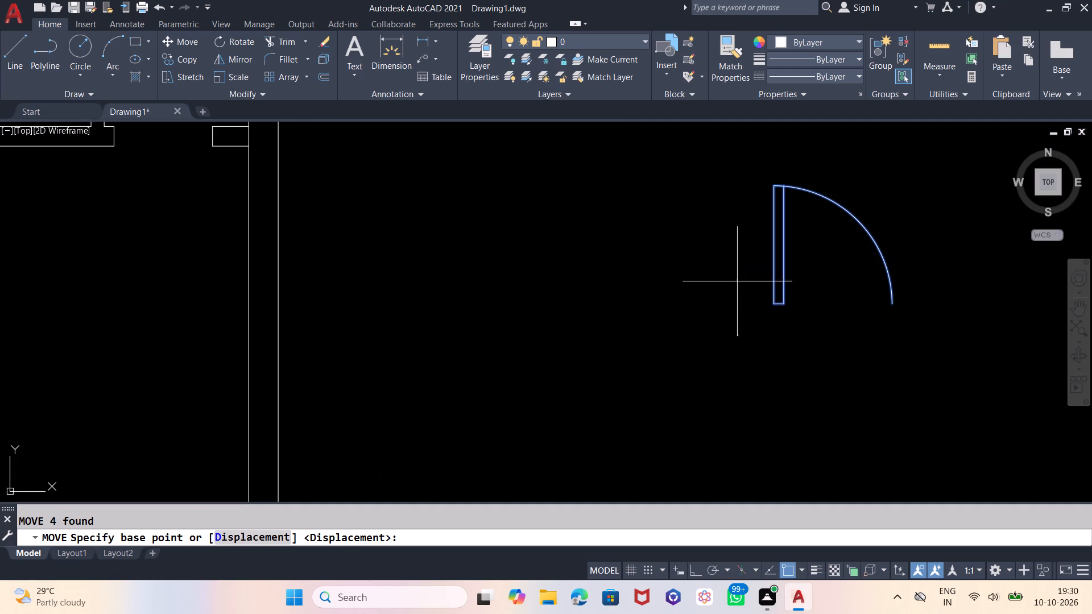
{"action": "left_click", "coordinate": [775, 302]}
{"action": "scroll", "coordinate": [917, 379], "scroll_direction": "down", "scroll_amount": 2}
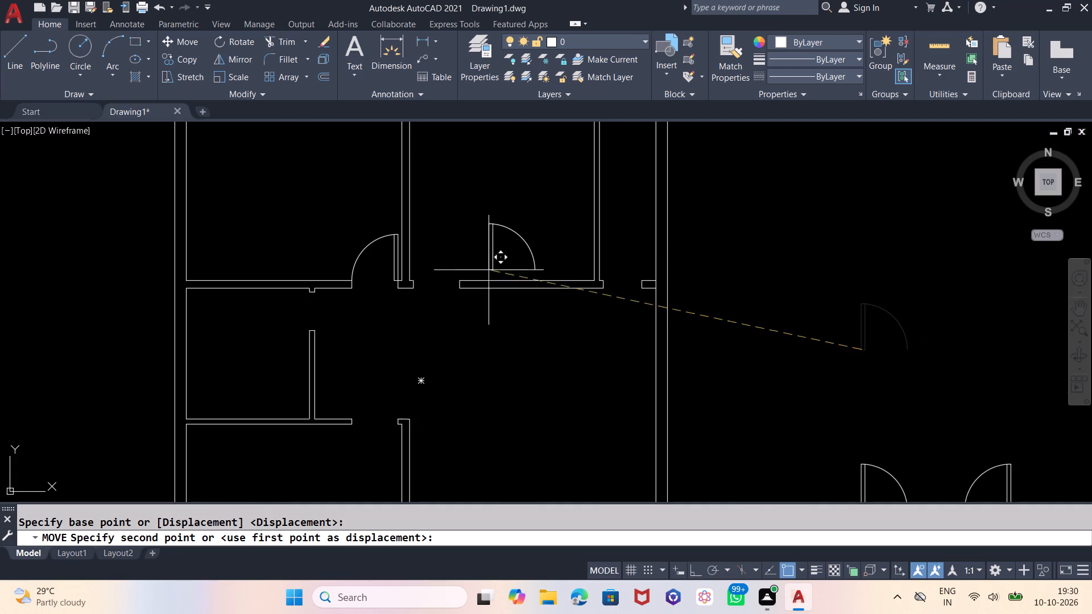
{"action": "scroll", "coordinate": [413, 280], "scroll_direction": "up", "scroll_amount": 2}
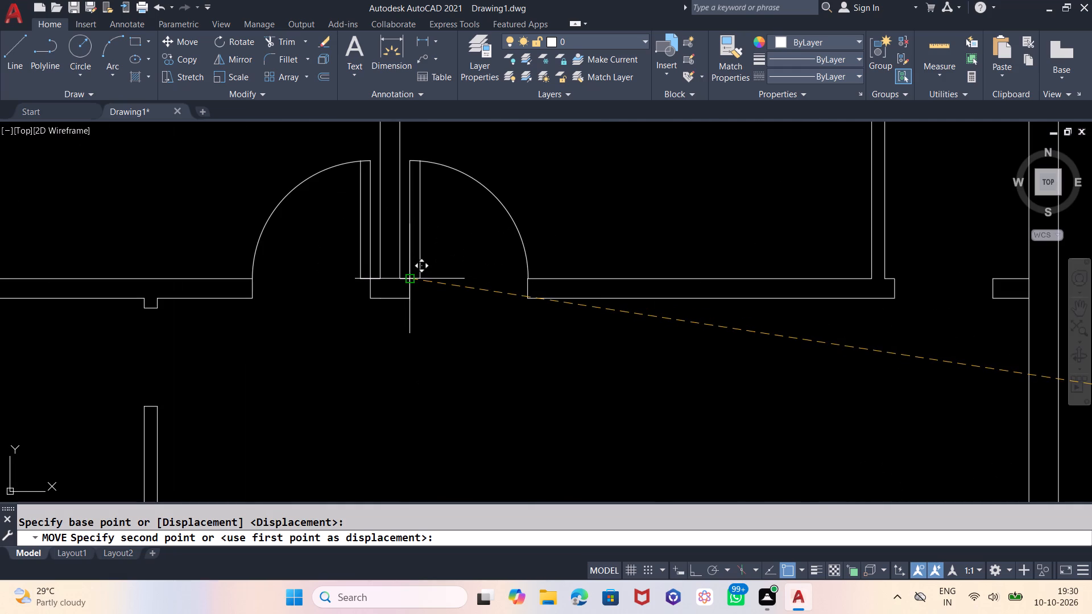
{"action": "left_click", "coordinate": [411, 279]}
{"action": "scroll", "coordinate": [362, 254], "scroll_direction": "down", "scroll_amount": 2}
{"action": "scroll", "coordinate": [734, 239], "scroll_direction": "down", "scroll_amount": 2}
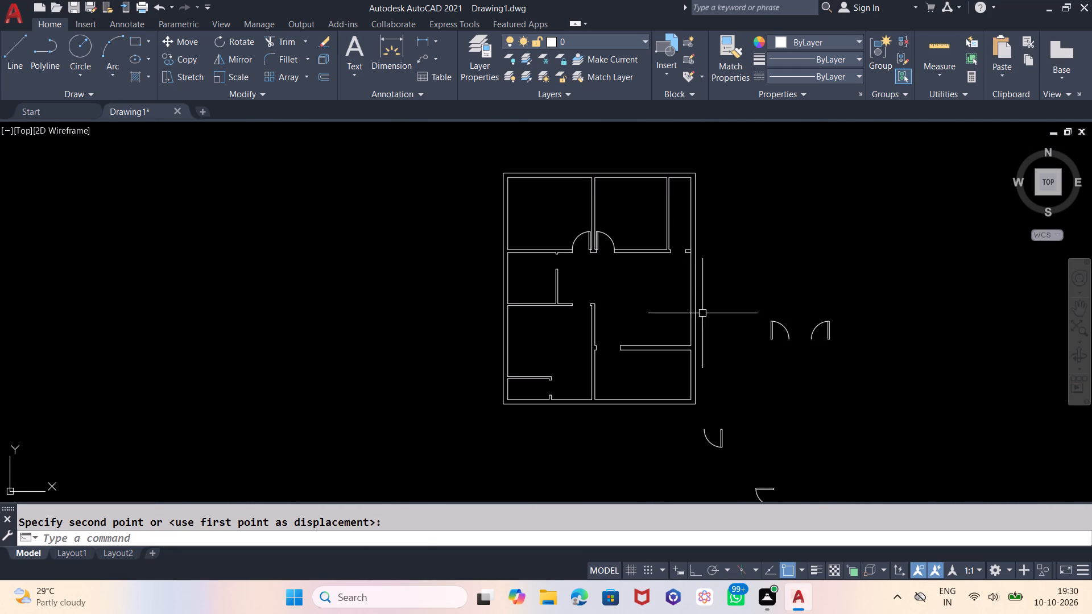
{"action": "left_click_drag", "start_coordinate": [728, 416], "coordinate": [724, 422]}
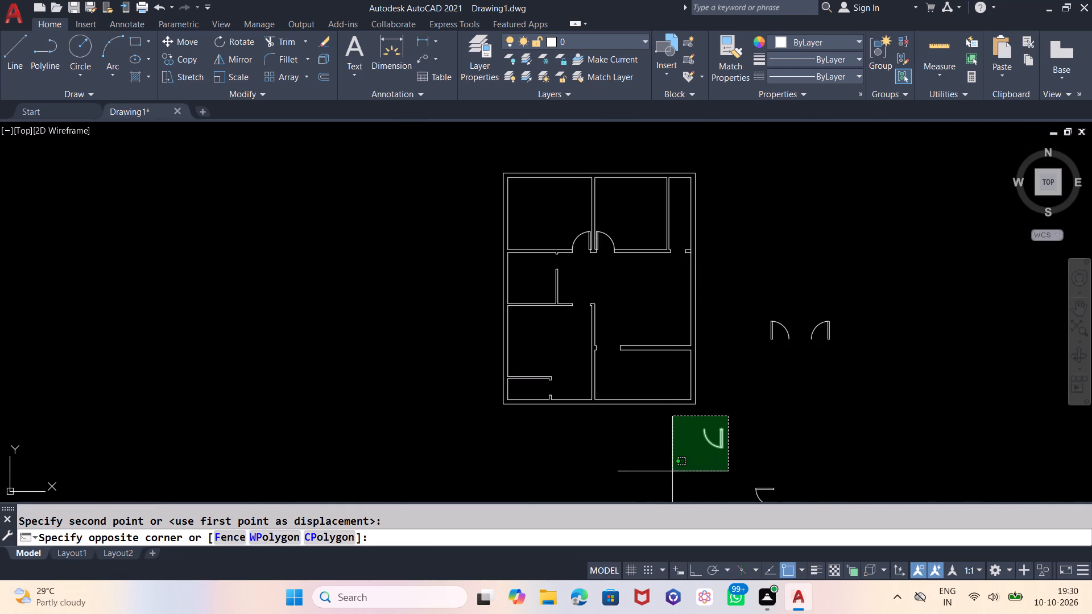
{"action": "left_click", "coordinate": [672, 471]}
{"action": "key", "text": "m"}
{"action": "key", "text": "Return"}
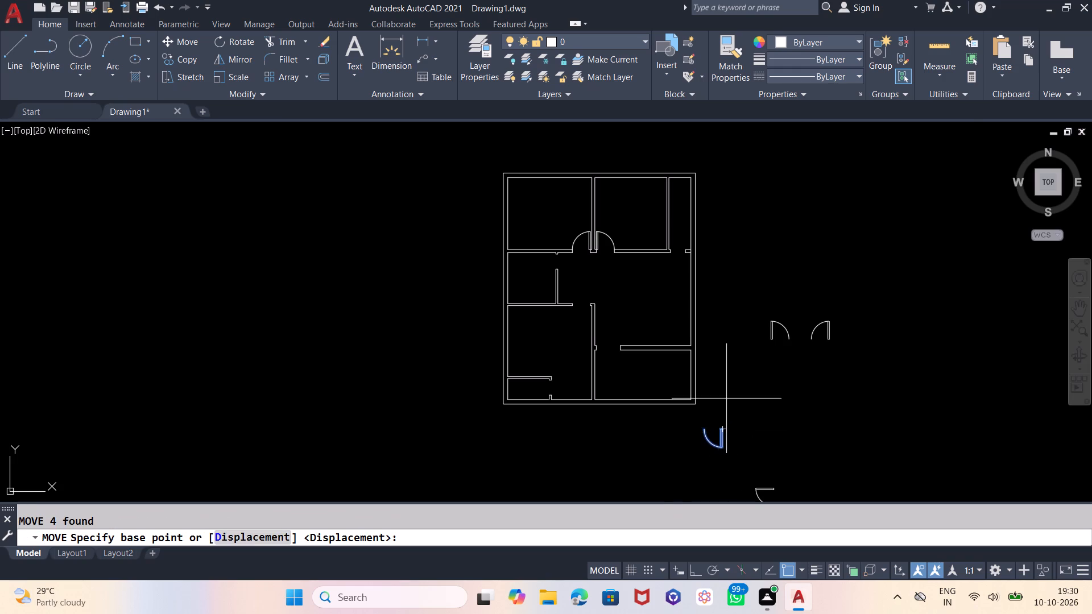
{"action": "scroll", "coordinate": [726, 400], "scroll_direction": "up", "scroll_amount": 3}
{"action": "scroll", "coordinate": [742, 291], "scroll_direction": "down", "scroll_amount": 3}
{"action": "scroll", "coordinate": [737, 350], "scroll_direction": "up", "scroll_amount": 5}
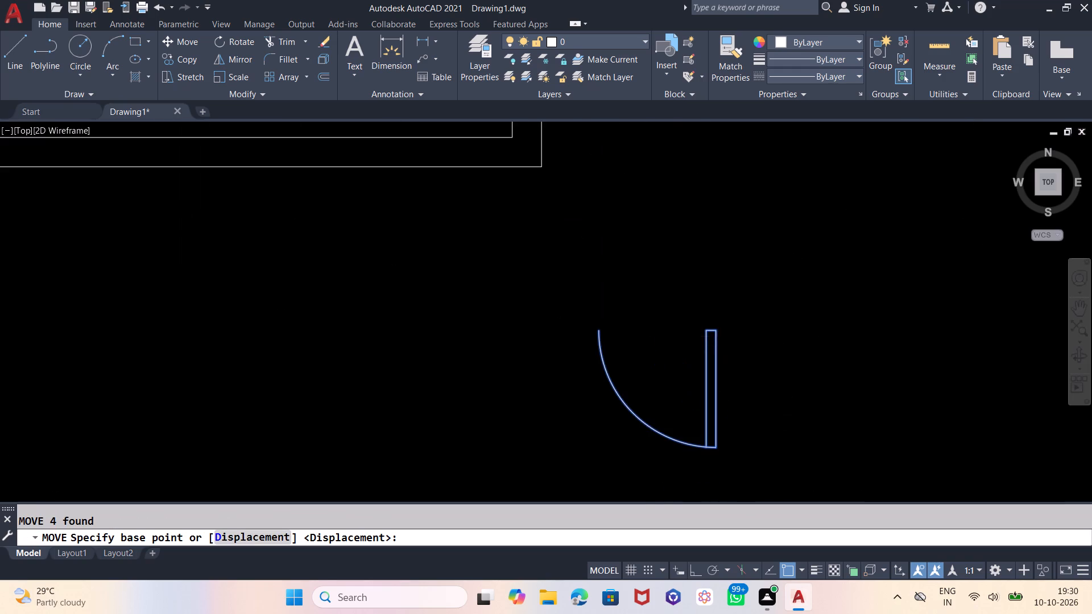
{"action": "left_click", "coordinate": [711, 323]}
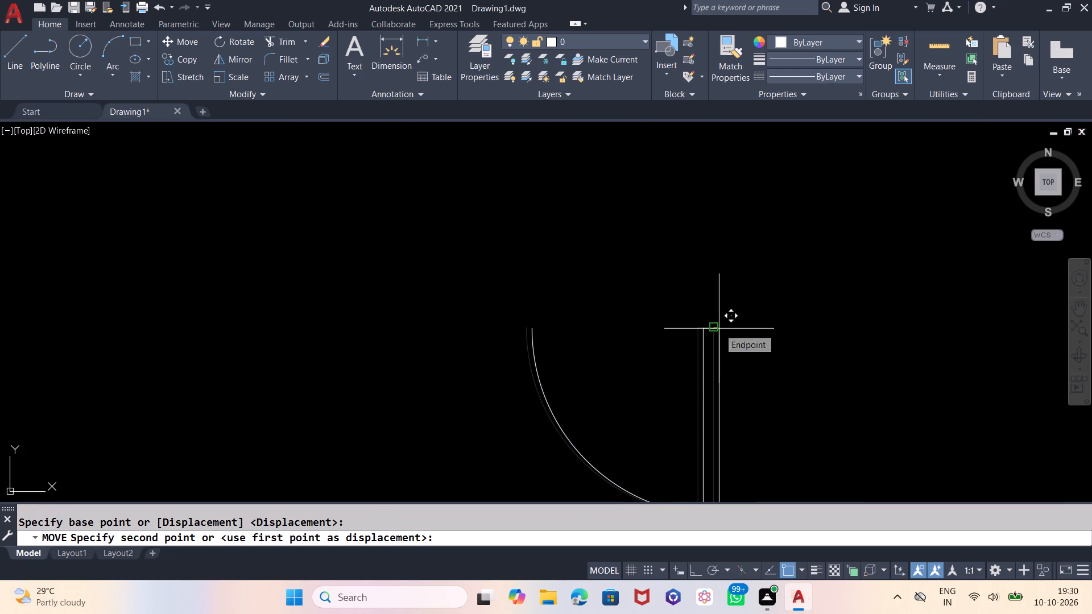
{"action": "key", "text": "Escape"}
Move the 180°-rotated door symbol by its leaf's upper outer corner onto the right jamb's lower corner of the lower-left room's top opening.
{"action": "left_click", "coordinate": [733, 315]}
{"action": "scroll", "coordinate": [729, 253], "scroll_direction": "down", "scroll_amount": 2}
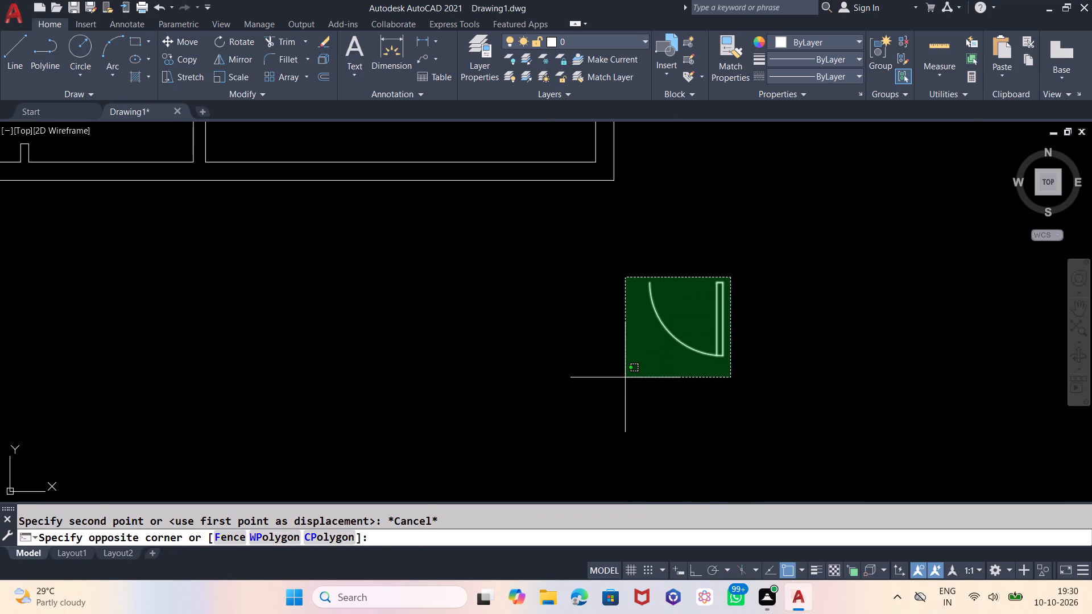
{"action": "left_click", "coordinate": [625, 377]}
{"action": "key", "text": "m"}
{"action": "key", "text": "Return"}
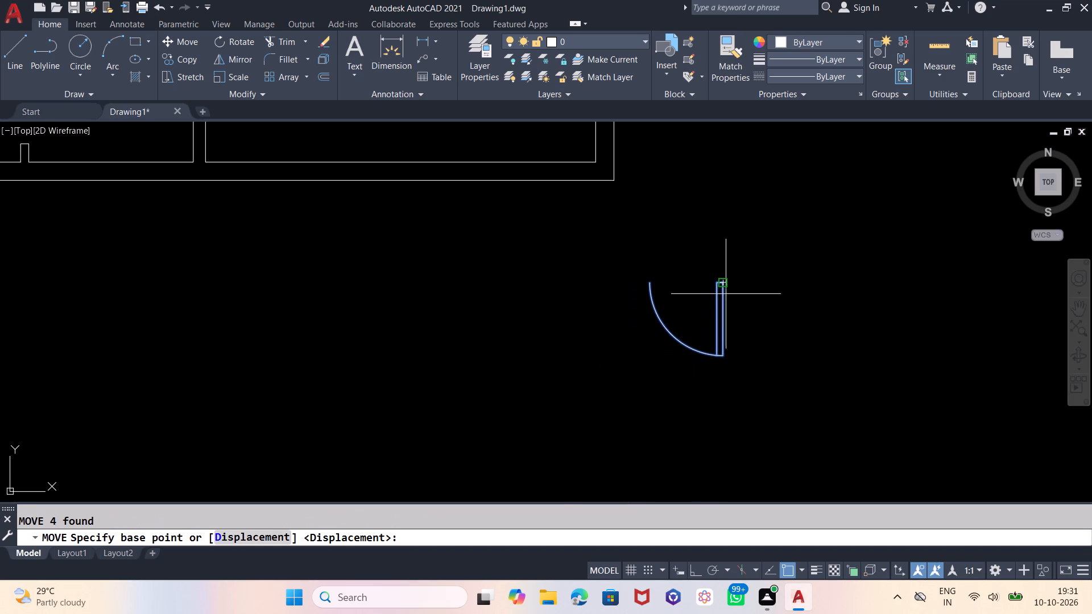
{"action": "scroll", "coordinate": [726, 294], "scroll_direction": "up", "scroll_amount": 3}
{"action": "left_click", "coordinate": [713, 243]}
{"action": "scroll", "coordinate": [821, 281], "scroll_direction": "down", "scroll_amount": 2}
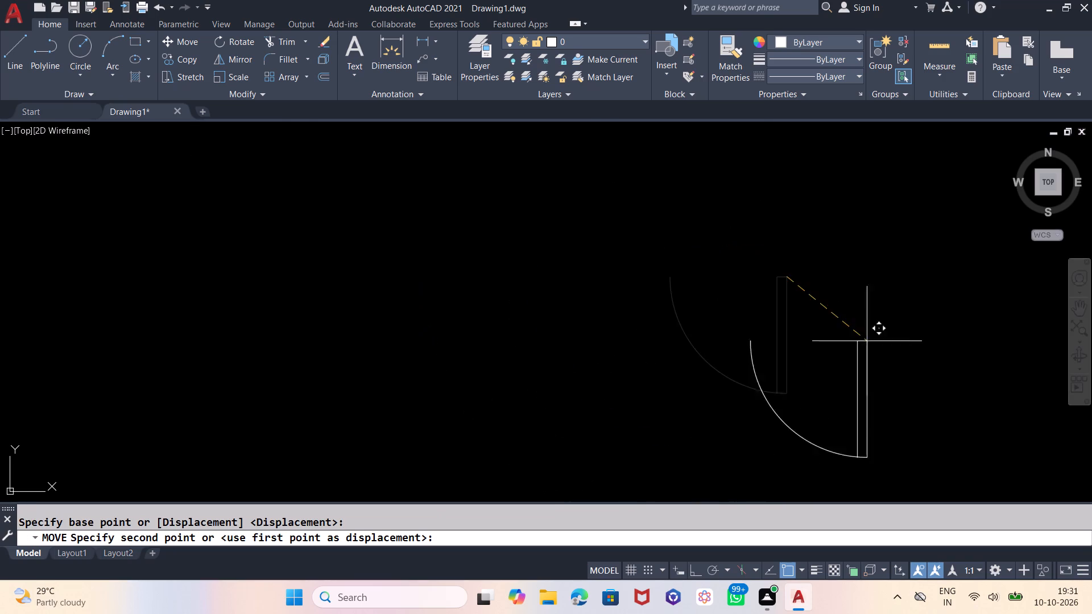
{"action": "scroll", "coordinate": [871, 345], "scroll_direction": "down", "scroll_amount": 4}
{"action": "scroll", "coordinate": [700, 219], "scroll_direction": "up", "scroll_amount": 2}
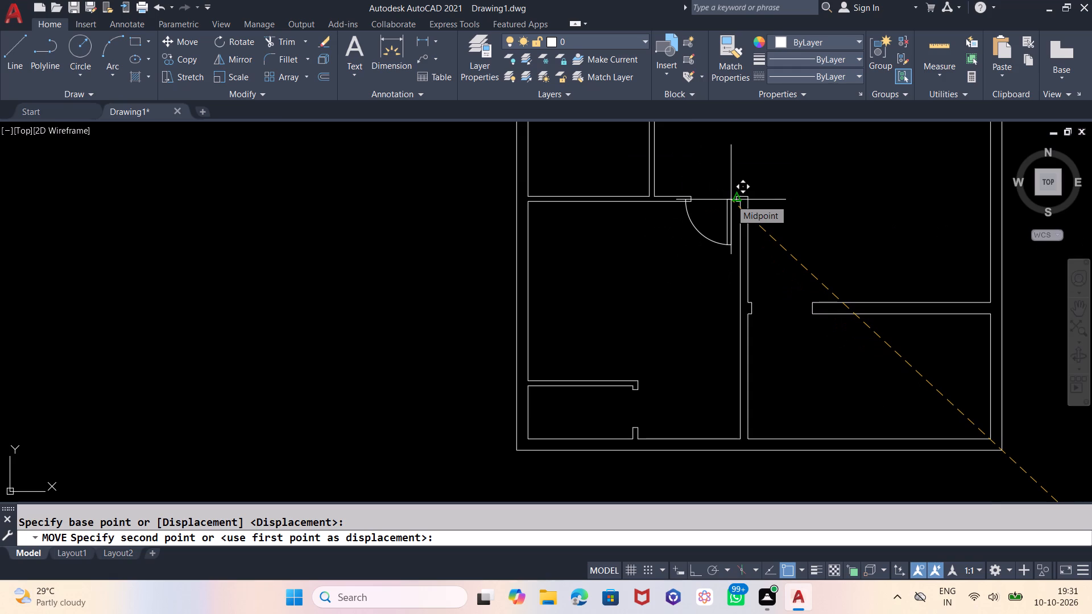
{"action": "scroll", "coordinate": [731, 214], "scroll_direction": "up", "scroll_amount": 3}
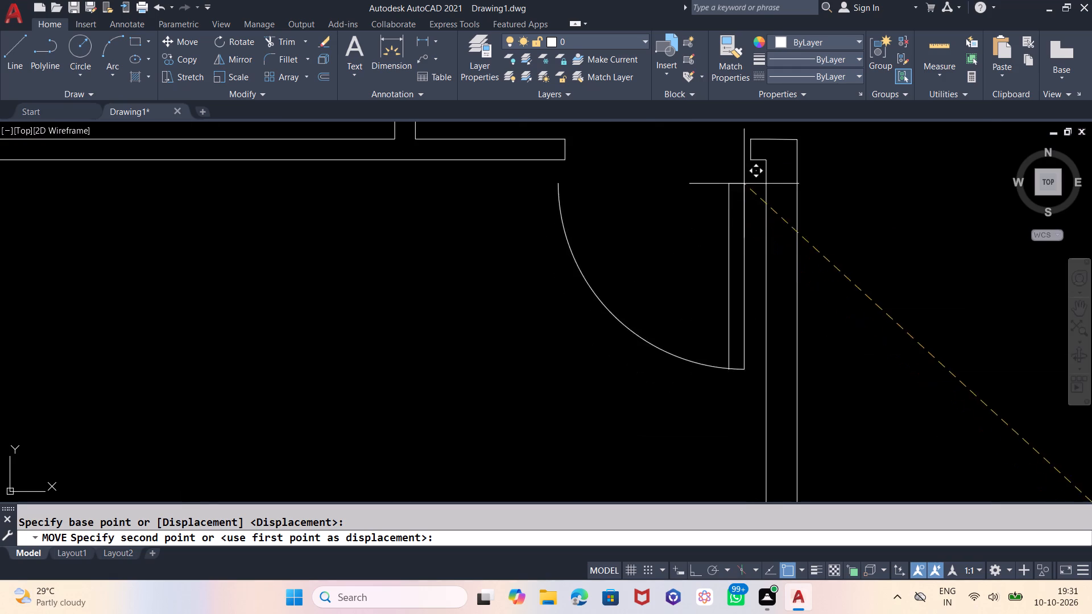
{"action": "middle_click_drag", "start_coordinate": [744, 183], "coordinate": [713, 295]}
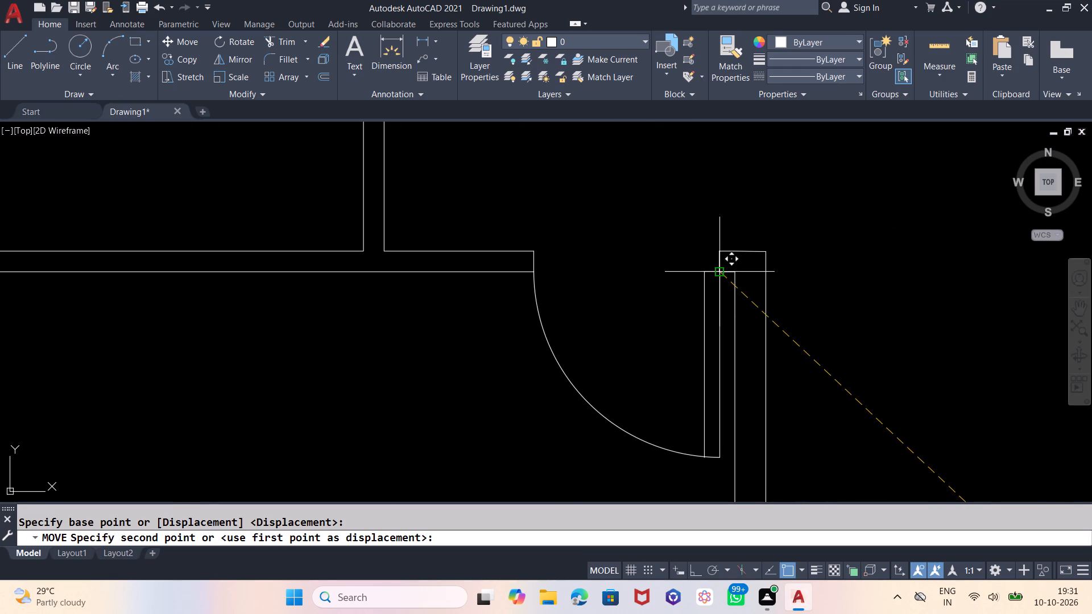
{"action": "left_click", "coordinate": [719, 271]}
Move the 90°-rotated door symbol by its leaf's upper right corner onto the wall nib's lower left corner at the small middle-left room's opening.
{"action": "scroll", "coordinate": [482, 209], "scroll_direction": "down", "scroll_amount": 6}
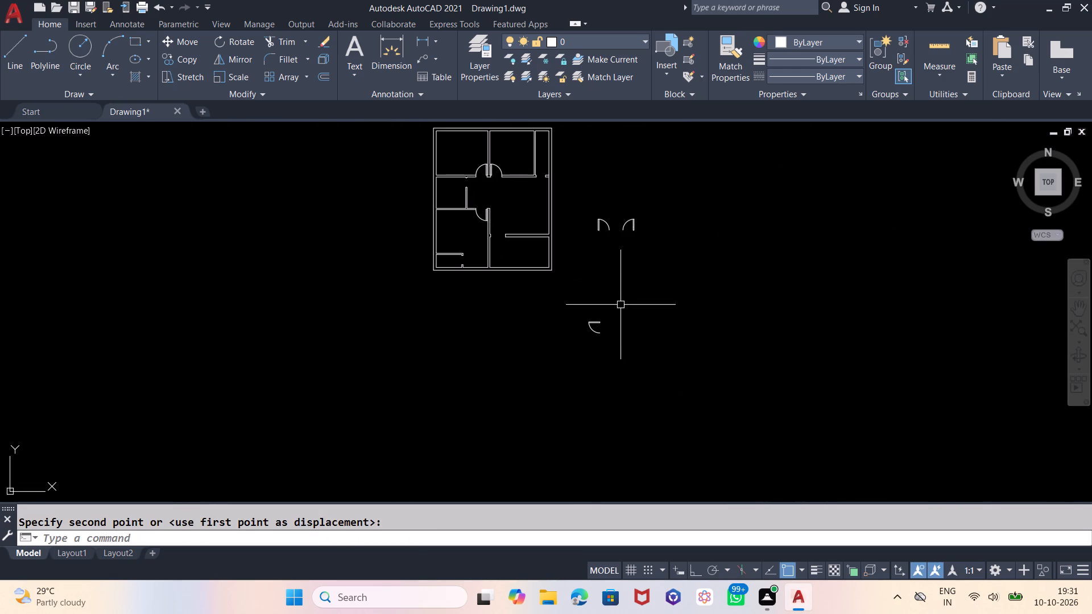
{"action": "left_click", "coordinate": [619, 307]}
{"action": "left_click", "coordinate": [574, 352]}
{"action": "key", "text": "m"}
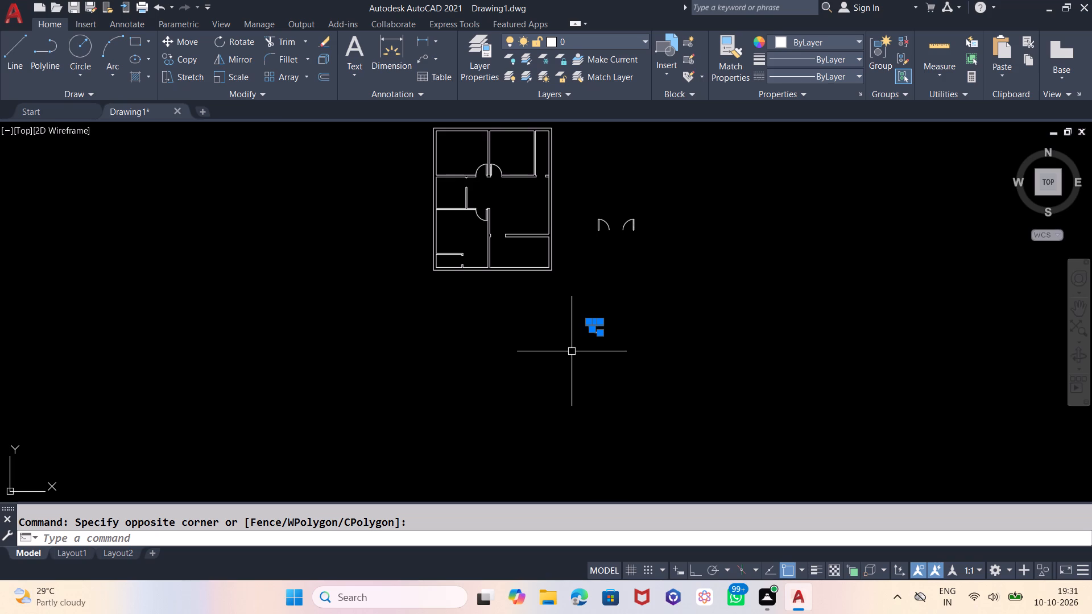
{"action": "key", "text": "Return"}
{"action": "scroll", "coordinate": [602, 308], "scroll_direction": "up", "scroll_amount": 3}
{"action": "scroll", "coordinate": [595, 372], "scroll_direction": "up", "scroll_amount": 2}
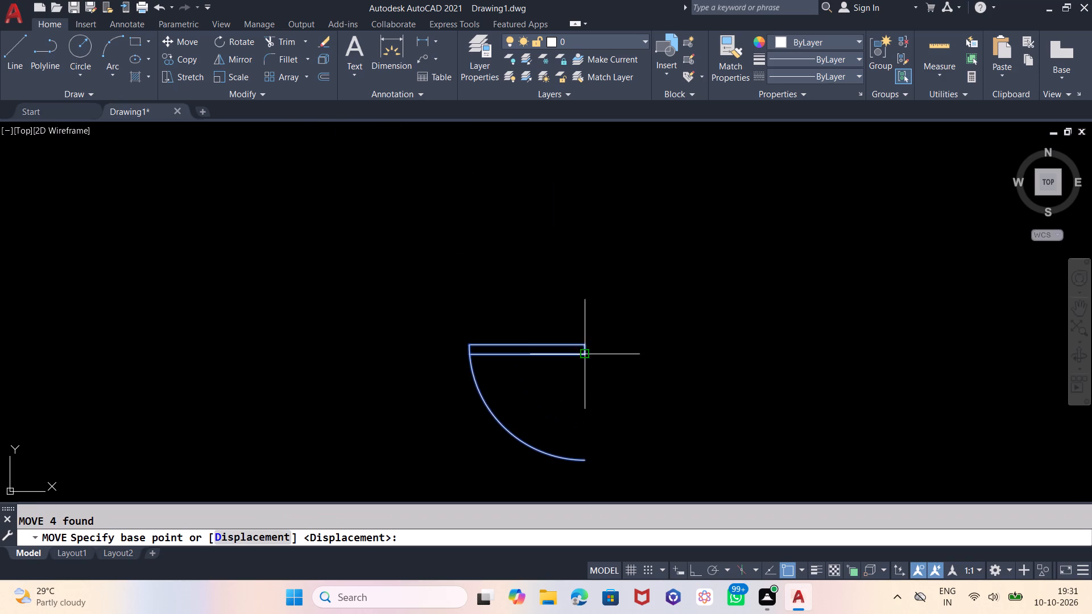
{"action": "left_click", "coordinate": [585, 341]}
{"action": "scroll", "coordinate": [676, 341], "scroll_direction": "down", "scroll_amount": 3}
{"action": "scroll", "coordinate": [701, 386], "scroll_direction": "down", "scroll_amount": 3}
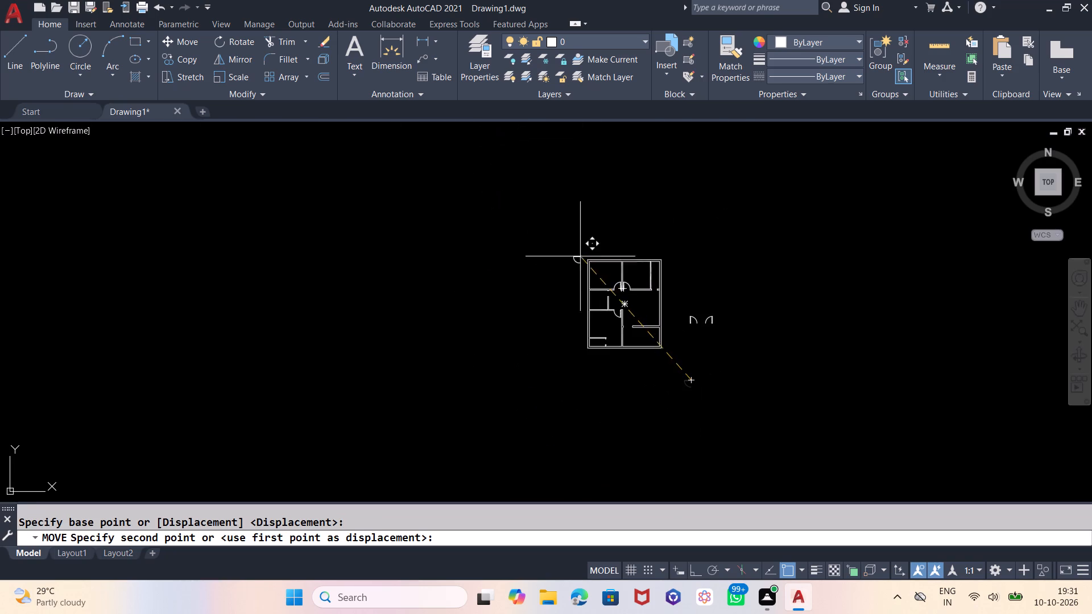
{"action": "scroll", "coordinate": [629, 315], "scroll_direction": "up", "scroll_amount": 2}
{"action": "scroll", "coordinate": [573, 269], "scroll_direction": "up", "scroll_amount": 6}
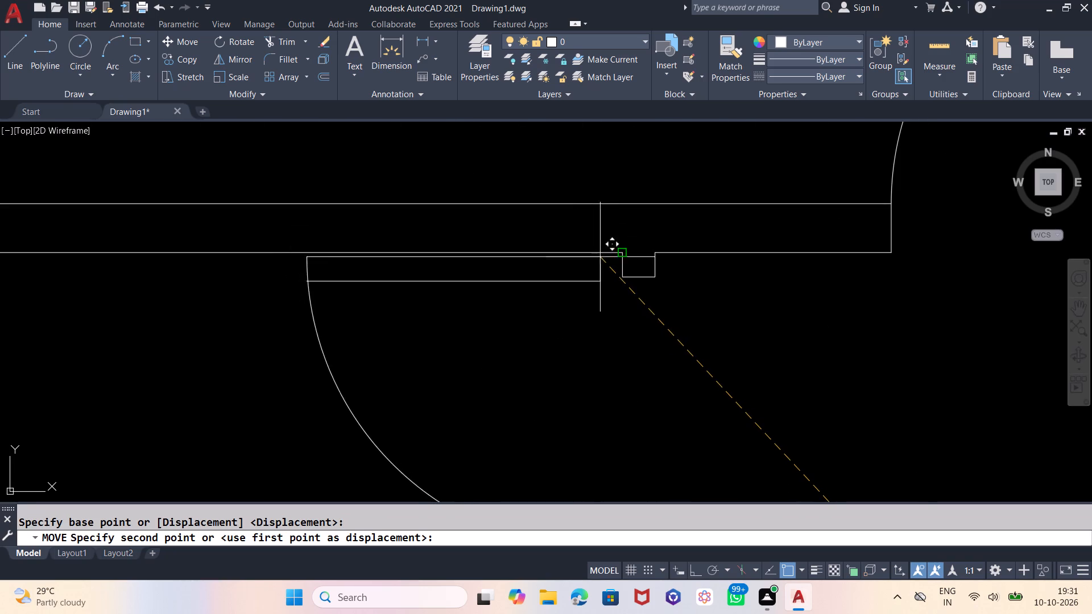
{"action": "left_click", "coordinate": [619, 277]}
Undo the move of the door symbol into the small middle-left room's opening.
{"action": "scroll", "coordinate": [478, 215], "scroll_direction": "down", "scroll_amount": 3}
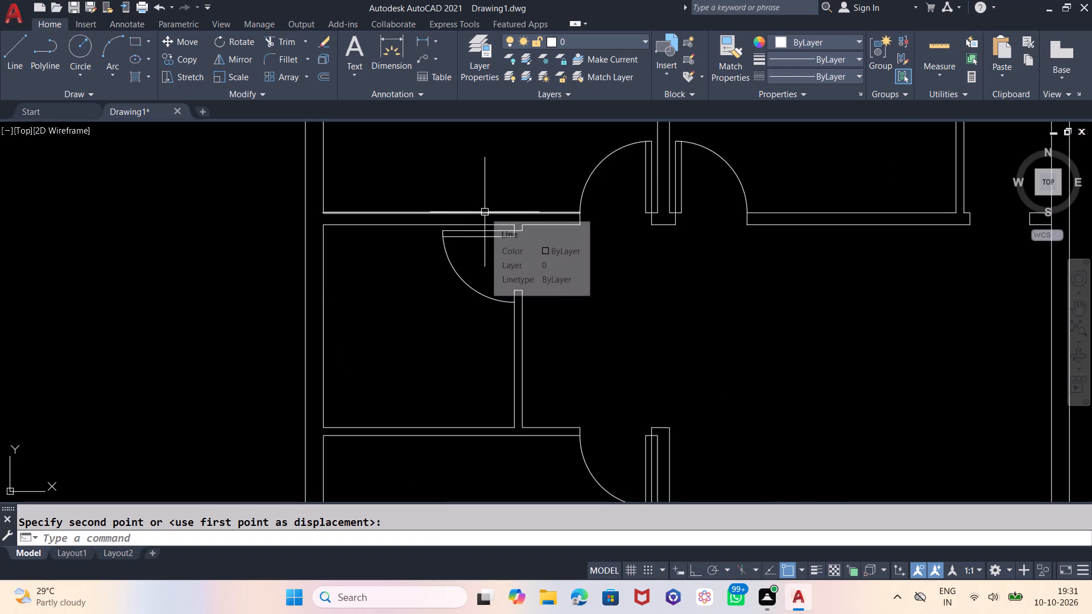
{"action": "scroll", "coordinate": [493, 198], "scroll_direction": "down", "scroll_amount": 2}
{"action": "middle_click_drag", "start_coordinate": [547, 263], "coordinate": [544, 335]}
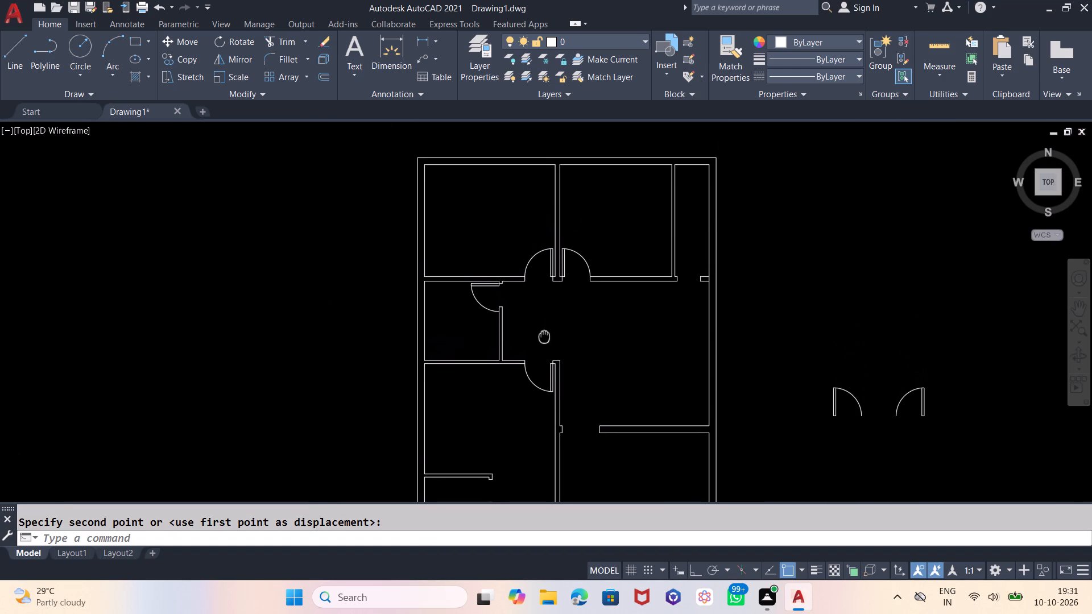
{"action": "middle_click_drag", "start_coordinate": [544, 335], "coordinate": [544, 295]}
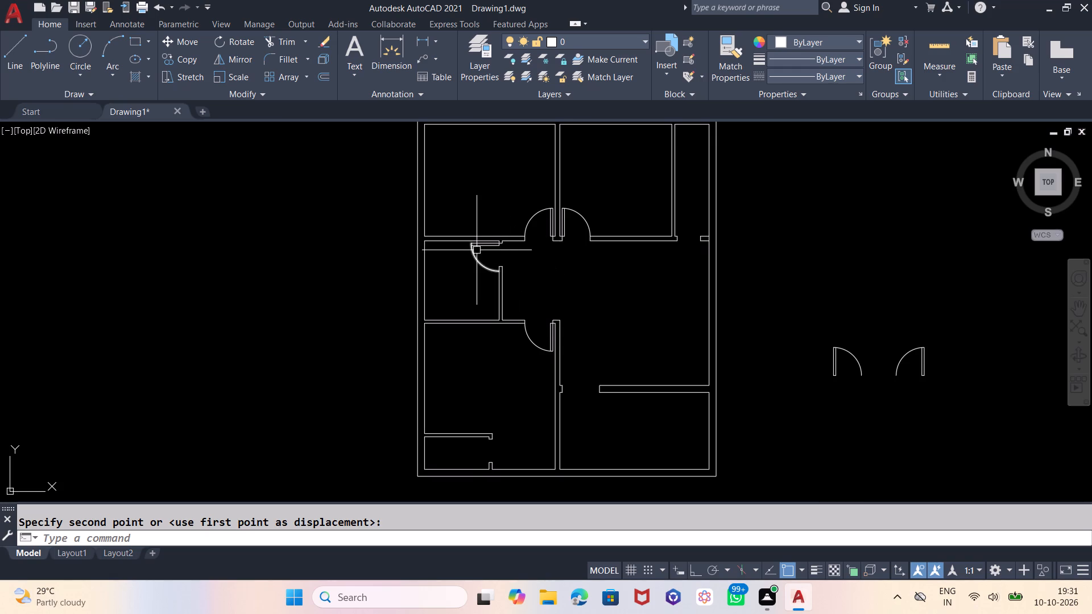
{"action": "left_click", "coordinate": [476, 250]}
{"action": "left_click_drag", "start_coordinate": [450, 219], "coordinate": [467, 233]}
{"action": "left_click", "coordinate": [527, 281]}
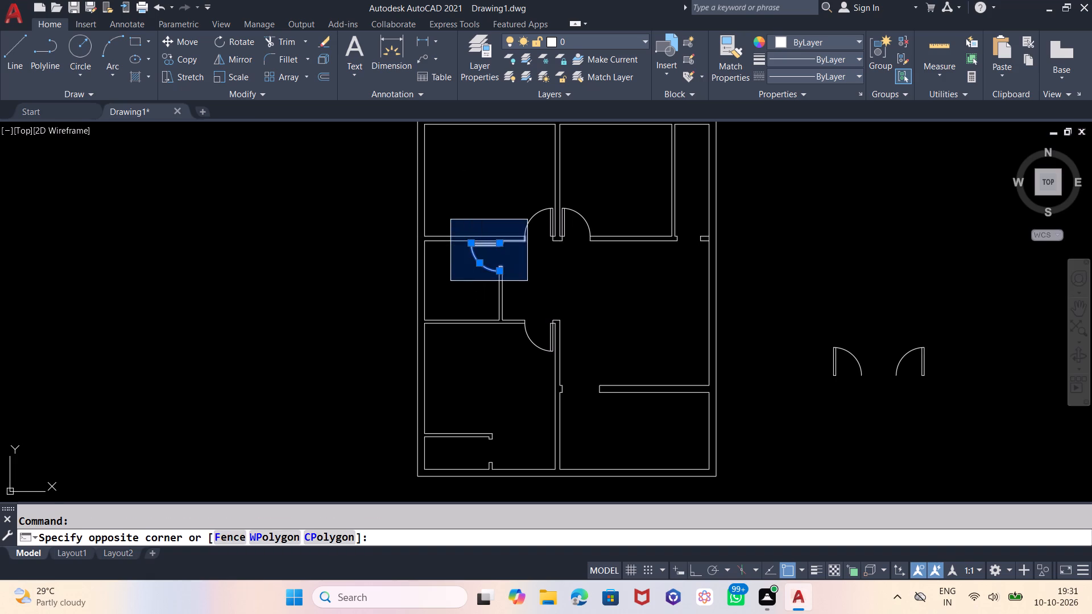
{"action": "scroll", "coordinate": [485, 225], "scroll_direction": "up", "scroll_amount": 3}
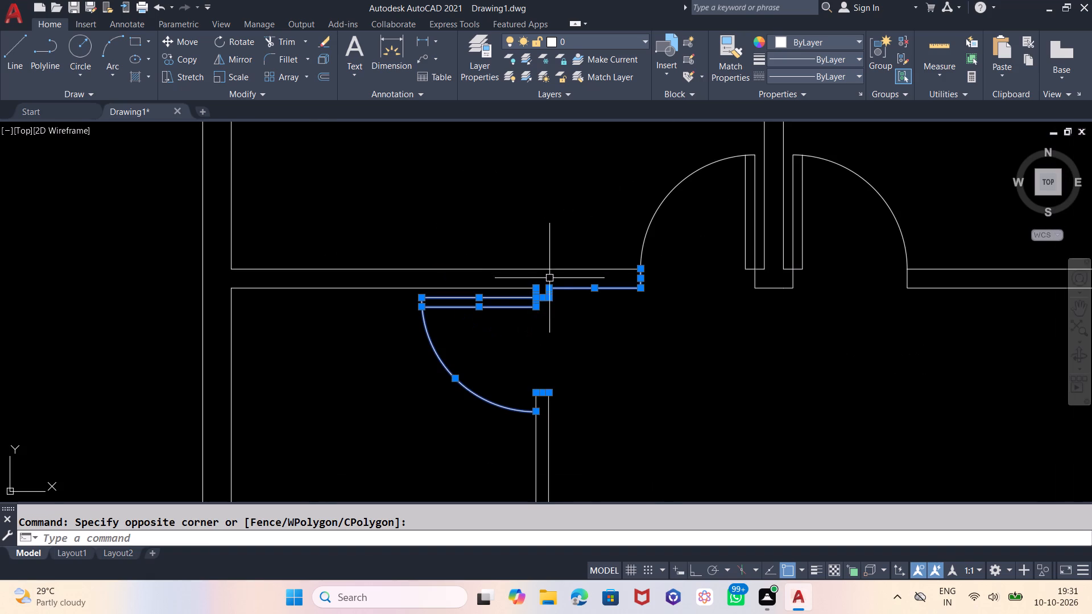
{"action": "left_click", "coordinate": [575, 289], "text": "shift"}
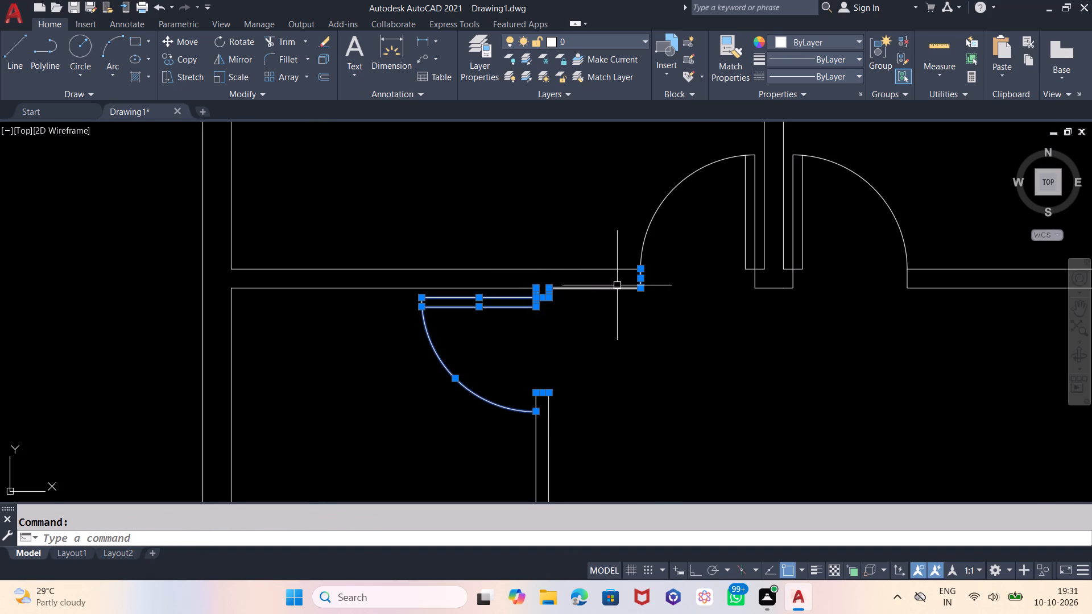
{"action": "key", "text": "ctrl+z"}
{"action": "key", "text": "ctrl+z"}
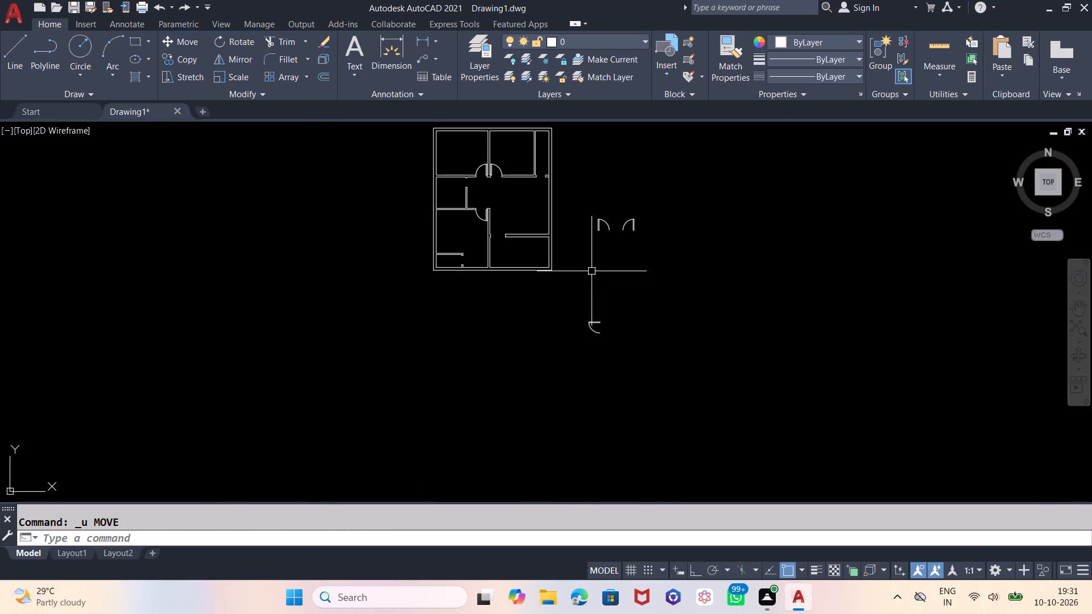
Check the clear width of the small middle-left room's opening with a temporary dimension between its jamb corners.
{"action": "scroll", "coordinate": [471, 188], "scroll_direction": "up", "scroll_amount": 3}
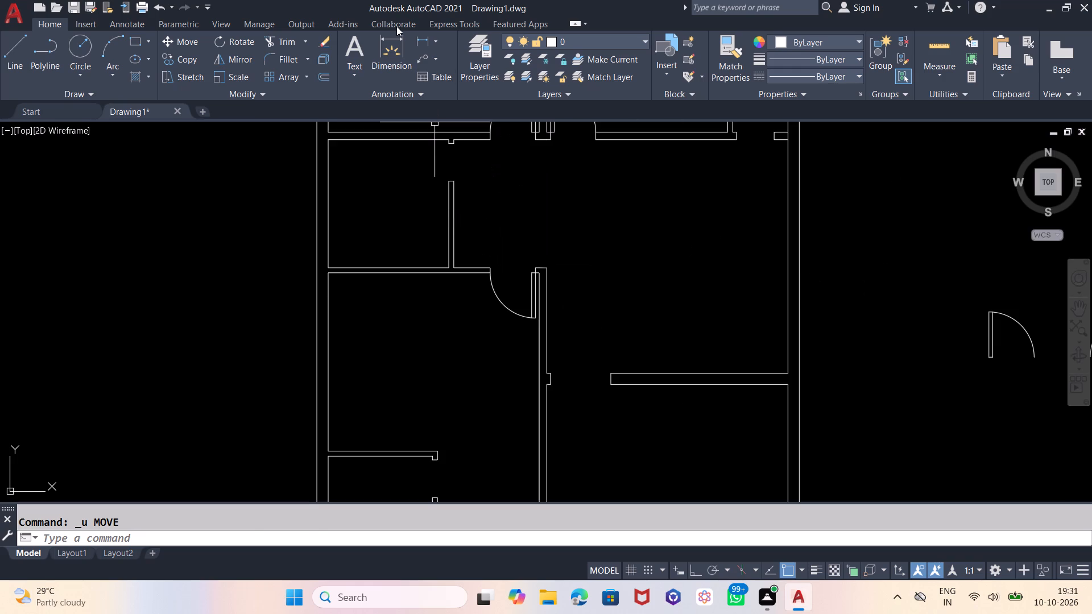
{"action": "left_click", "coordinate": [391, 40]}
{"action": "middle_click_drag", "start_coordinate": [435, 163], "coordinate": [449, 221]}
{"action": "scroll", "coordinate": [455, 217], "scroll_direction": "up", "scroll_amount": 3}
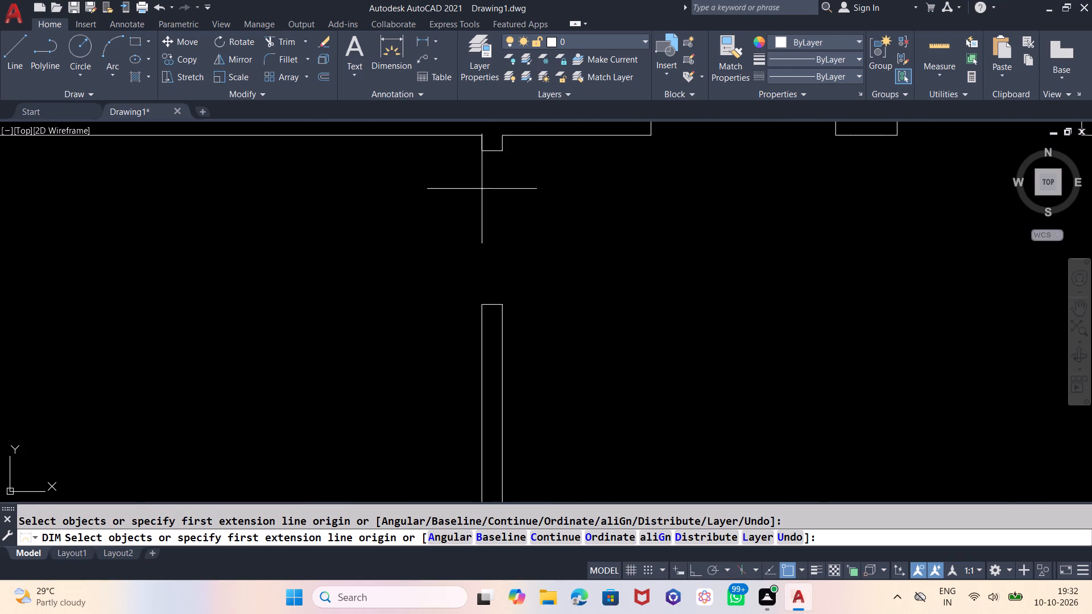
{"action": "left_click", "coordinate": [482, 151]}
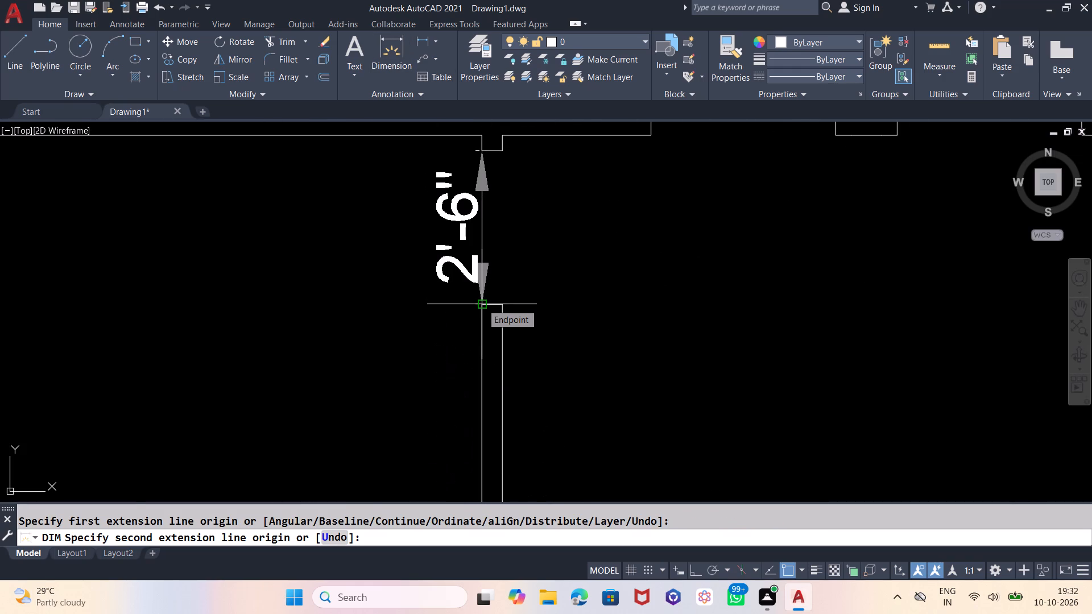
{"action": "key", "text": "Escape"}
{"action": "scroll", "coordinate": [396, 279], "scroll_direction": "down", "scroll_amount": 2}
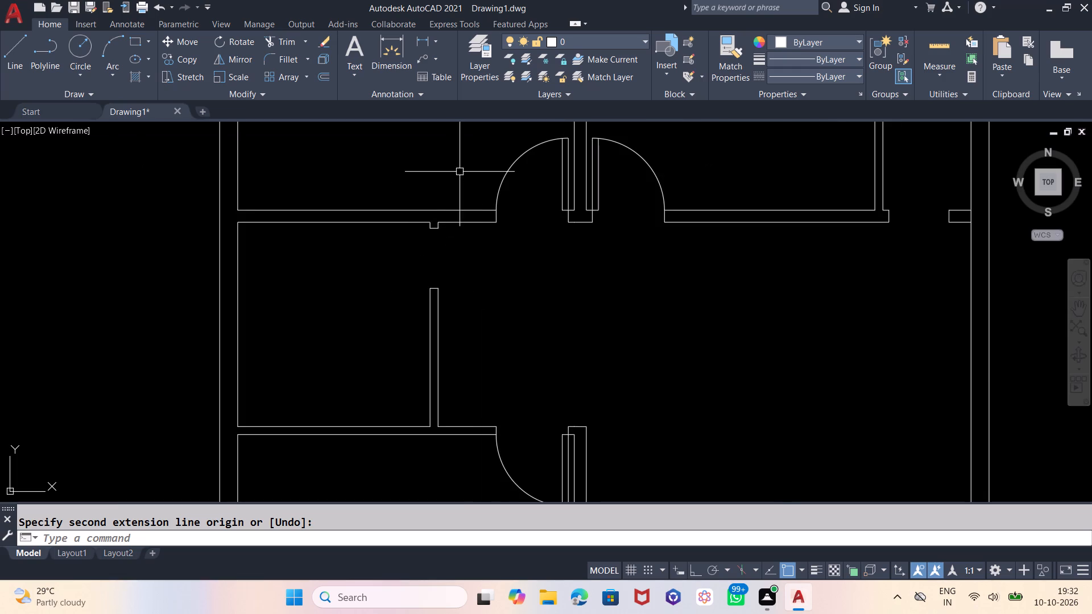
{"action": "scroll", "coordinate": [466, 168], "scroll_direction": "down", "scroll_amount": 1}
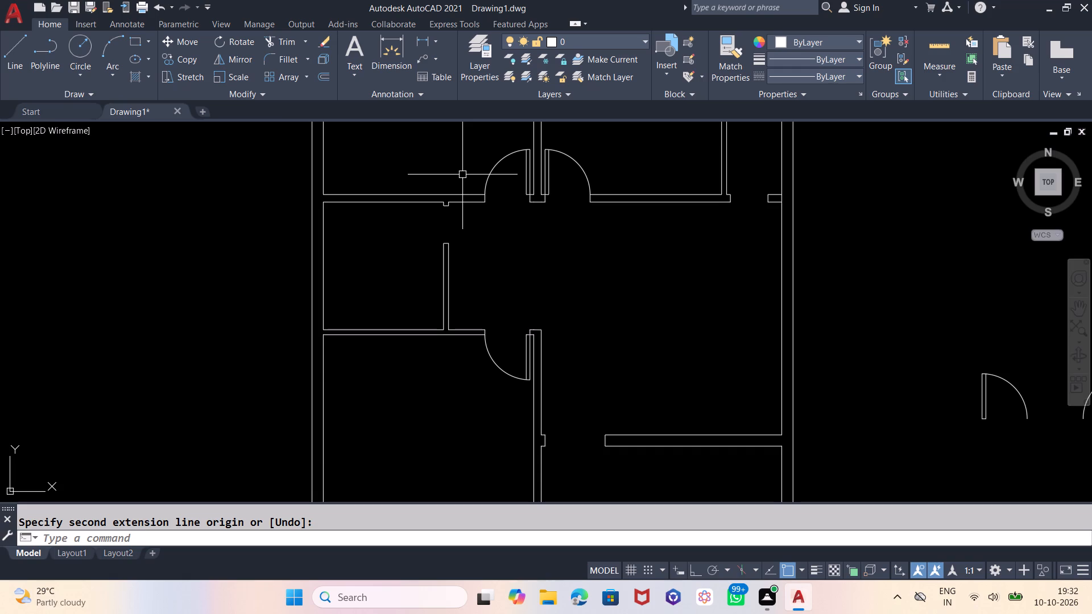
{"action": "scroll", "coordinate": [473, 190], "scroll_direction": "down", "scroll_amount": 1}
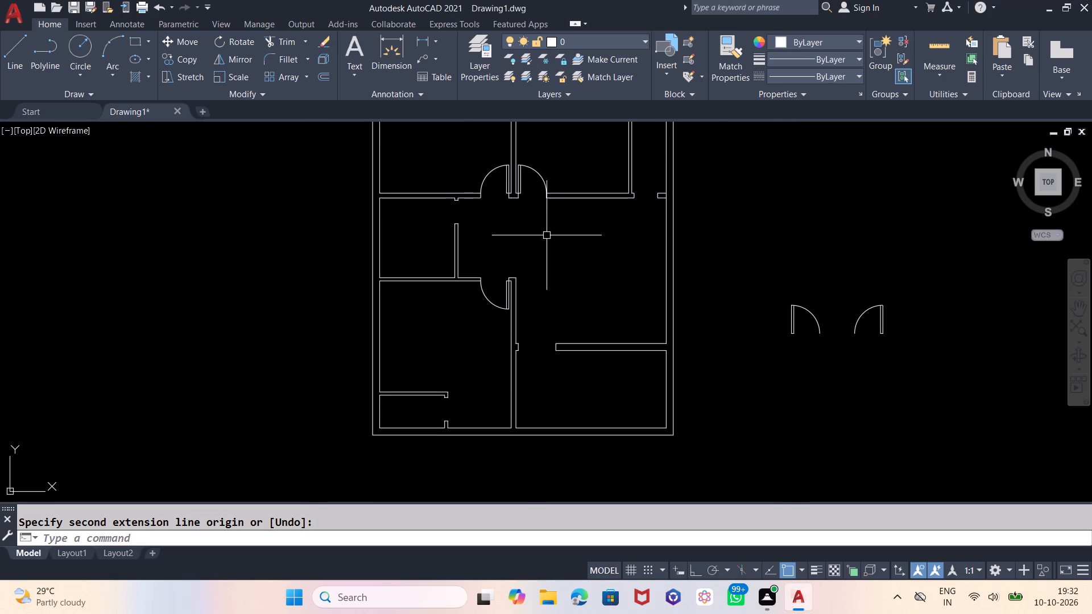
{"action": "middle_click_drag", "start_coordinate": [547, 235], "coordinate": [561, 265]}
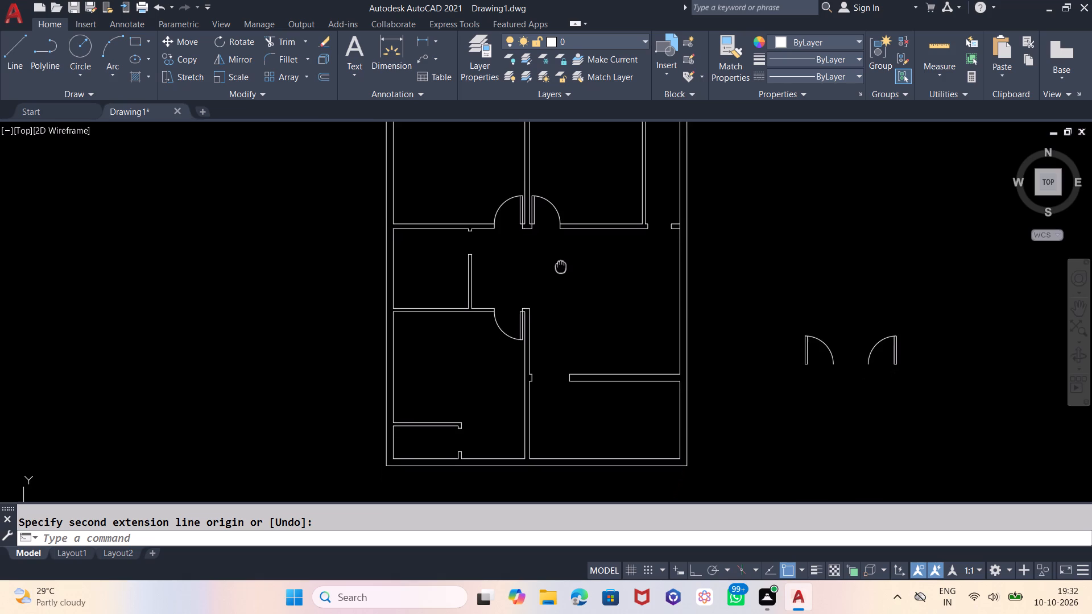
Delete the two leftover door symbols beside the floor plan's right outer wall.
{"action": "middle_click_drag", "start_coordinate": [561, 265], "coordinate": [477, 251]}
{"action": "left_click_drag", "start_coordinate": [830, 281], "coordinate": [800, 295]}
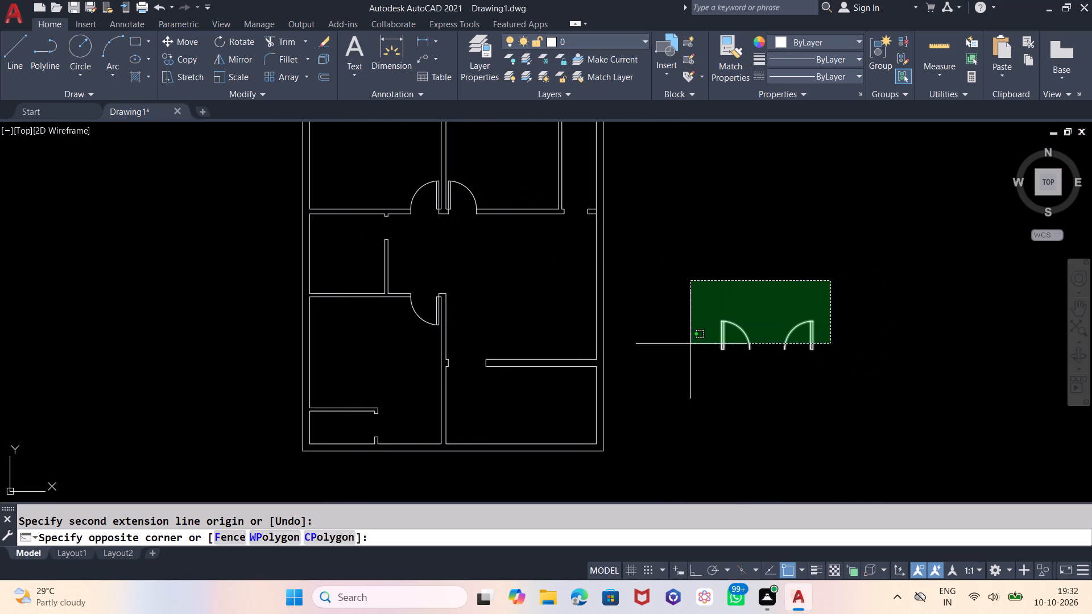
{"action": "left_click", "coordinate": [680, 363]}
{"action": "key", "text": "Delete"}
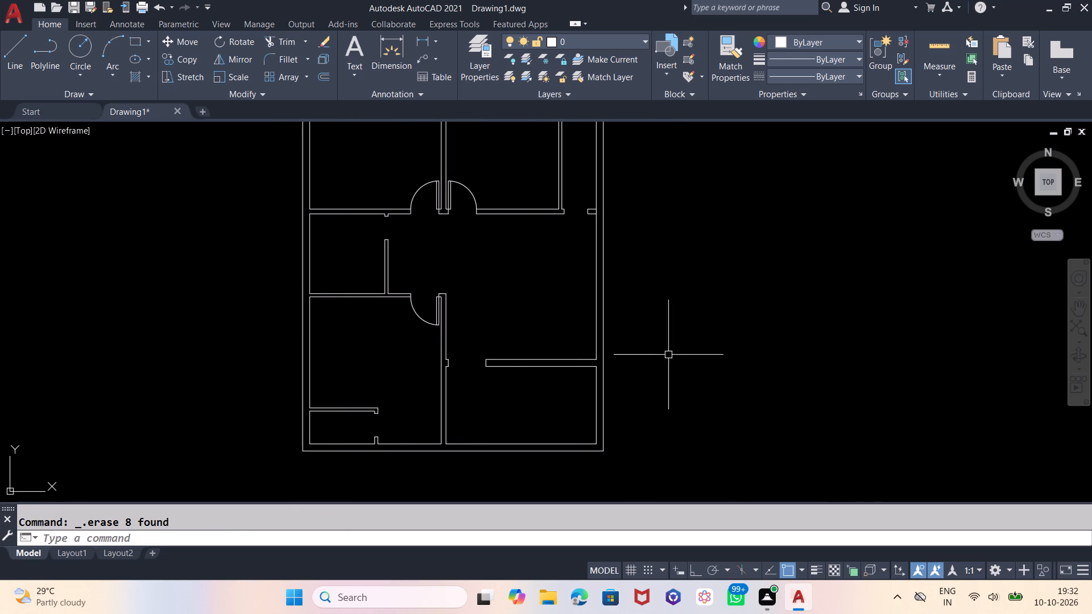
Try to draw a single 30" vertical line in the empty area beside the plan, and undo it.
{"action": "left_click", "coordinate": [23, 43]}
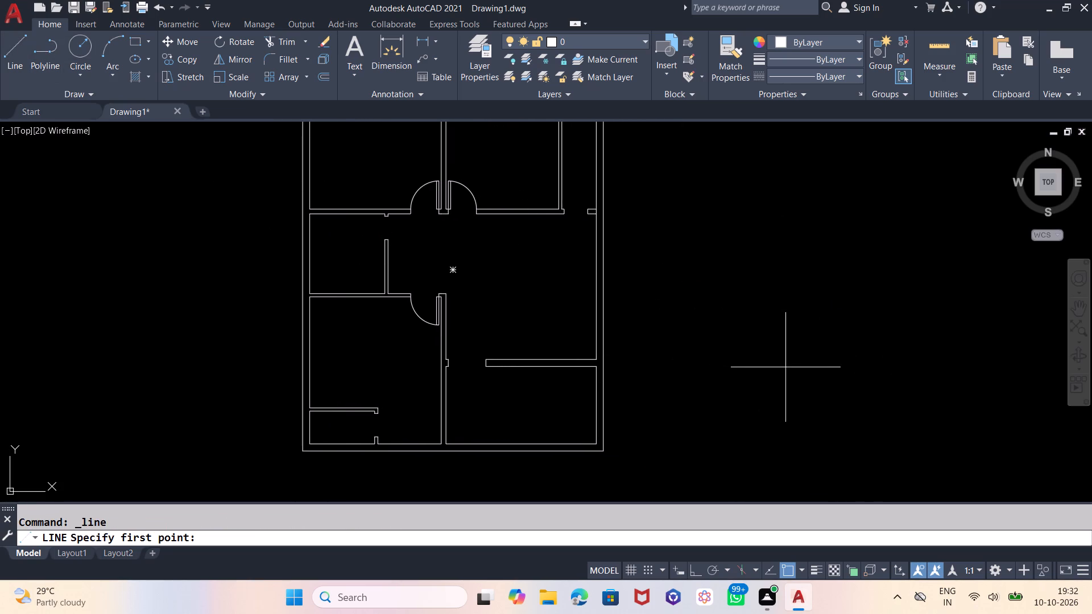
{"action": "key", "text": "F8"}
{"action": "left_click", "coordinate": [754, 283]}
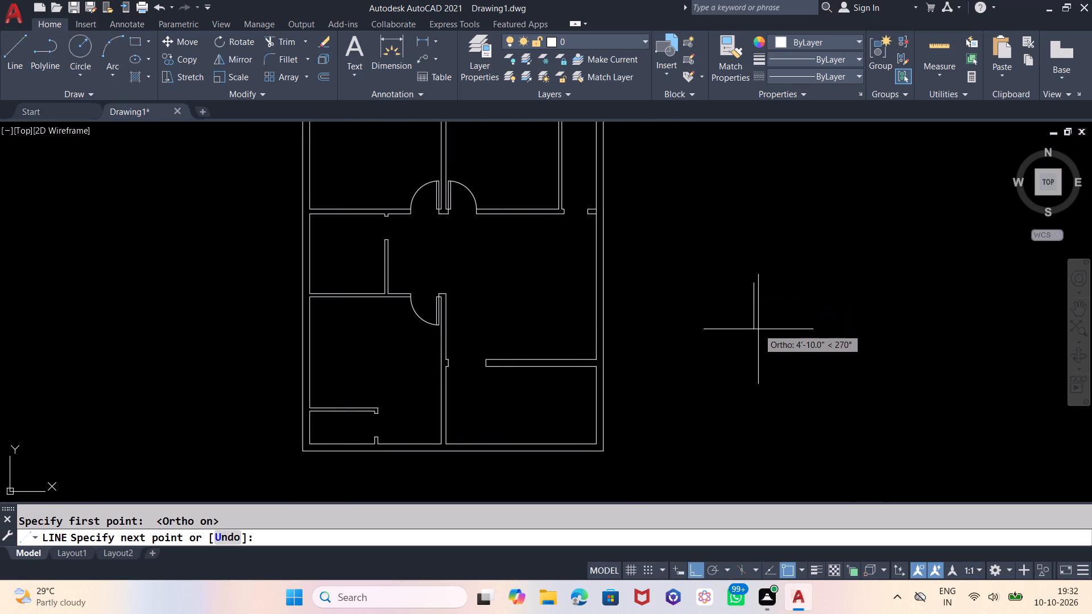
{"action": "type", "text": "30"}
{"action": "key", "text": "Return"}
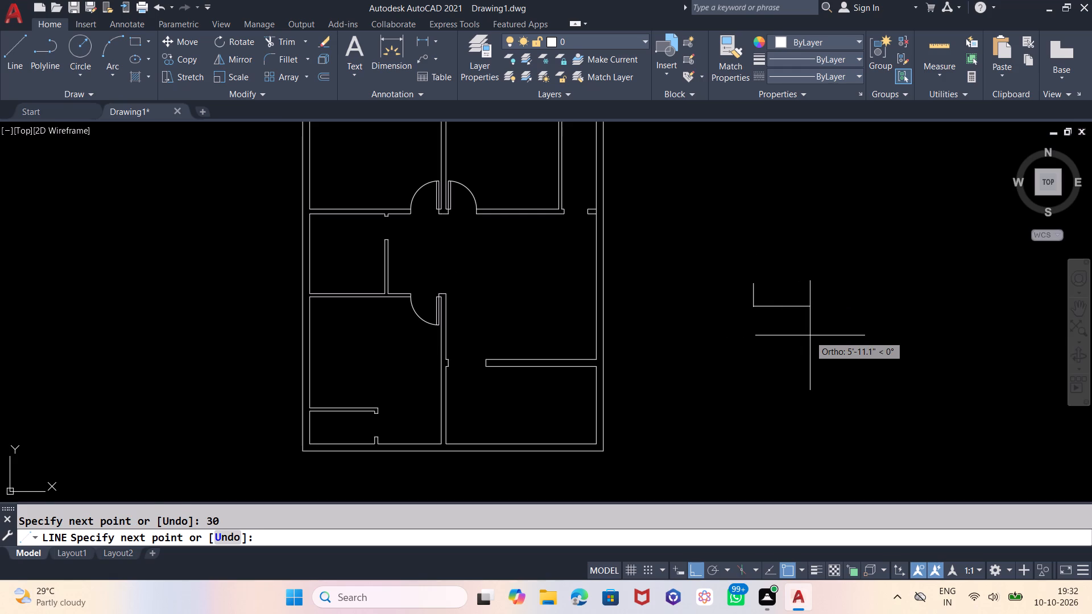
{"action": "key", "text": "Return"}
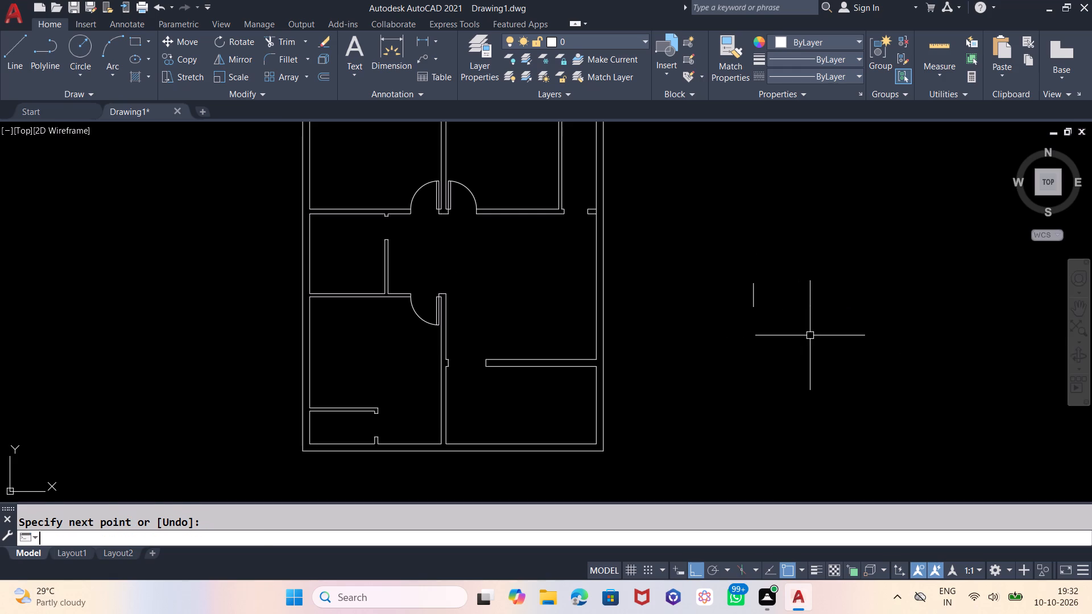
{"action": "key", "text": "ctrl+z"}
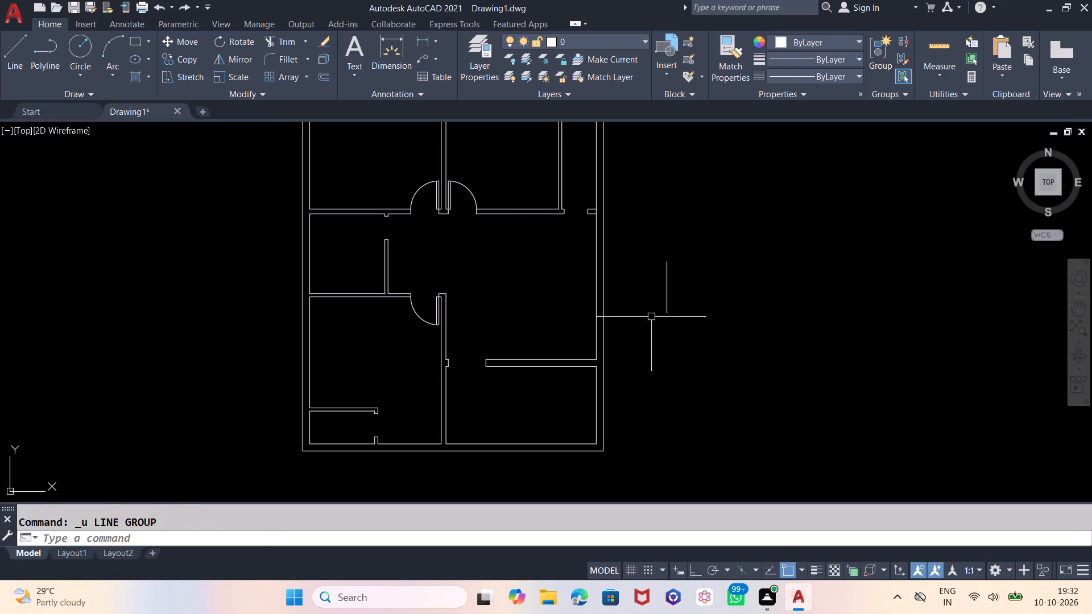
Draw an L of two connected lines beside the plan, 30" downward and 30" to the right, for a smaller door.
{"action": "left_click", "coordinate": [16, 49]}
{"action": "left_click_drag", "start_coordinate": [773, 307], "coordinate": [773, 332]}
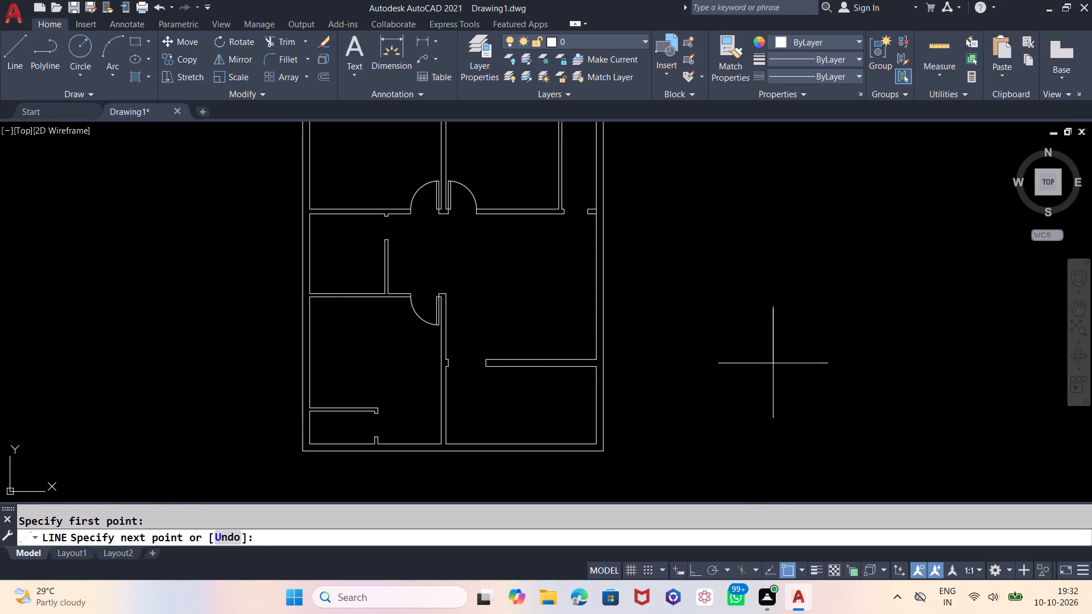
{"action": "type", "text": "30"}
{"action": "key", "text": "Return"}
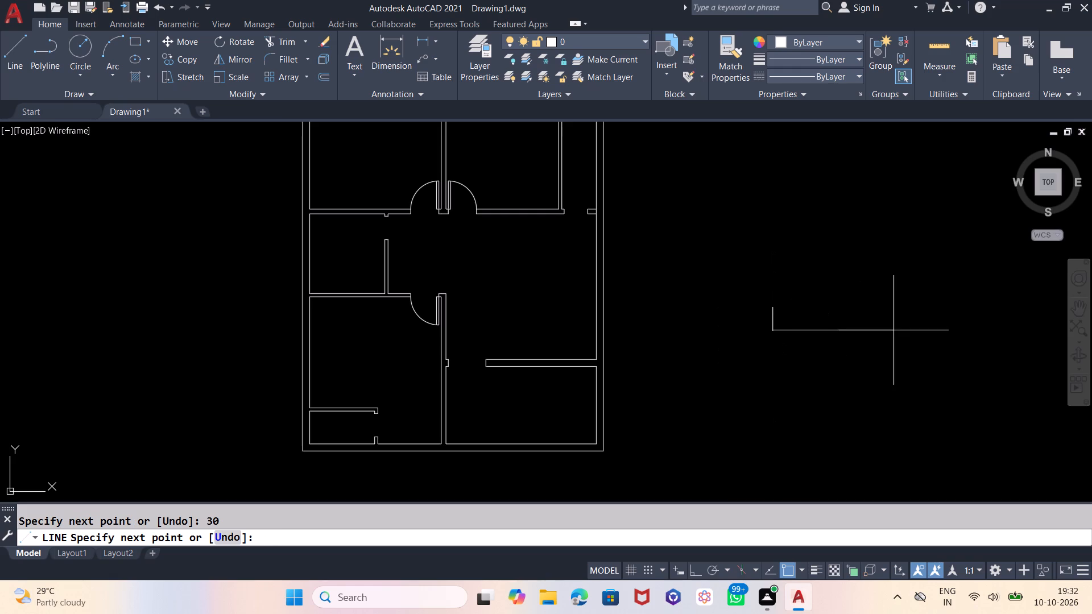
{"action": "type", "text": "30"}
{"action": "key", "text": "Return"}
{"action": "key", "text": "Escape"}
Offset the L's vertical line 3" to the right to form the door leaf's thickness.
{"action": "scroll", "coordinate": [769, 329], "scroll_direction": "up", "scroll_amount": 1}
{"action": "key", "text": "o"}
{"action": "key", "text": "Return"}
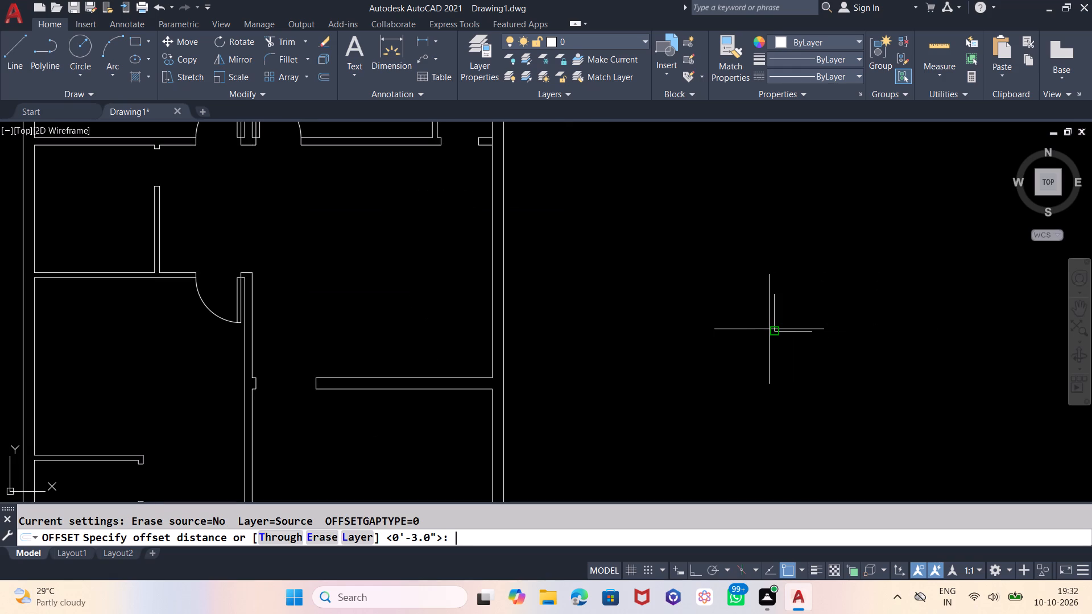
{"action": "key", "text": "3"}
{"action": "key", "text": "Return"}
{"action": "scroll", "coordinate": [779, 299], "scroll_direction": "up", "scroll_amount": 2}
{"action": "left_click", "coordinate": [767, 305]}
{"action": "left_click", "coordinate": [806, 303]}
{"action": "key", "text": "Escape"}
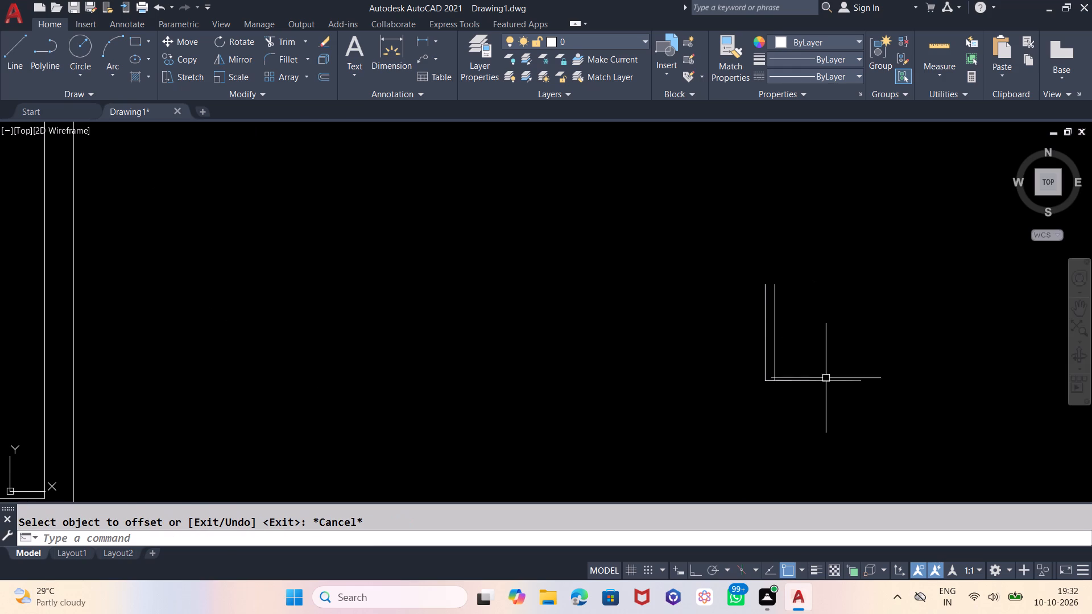
Draw the door-swing arc from the base line's right end to the leaf's upper left end, centred on the L's corner.
{"action": "key", "text": "a"}
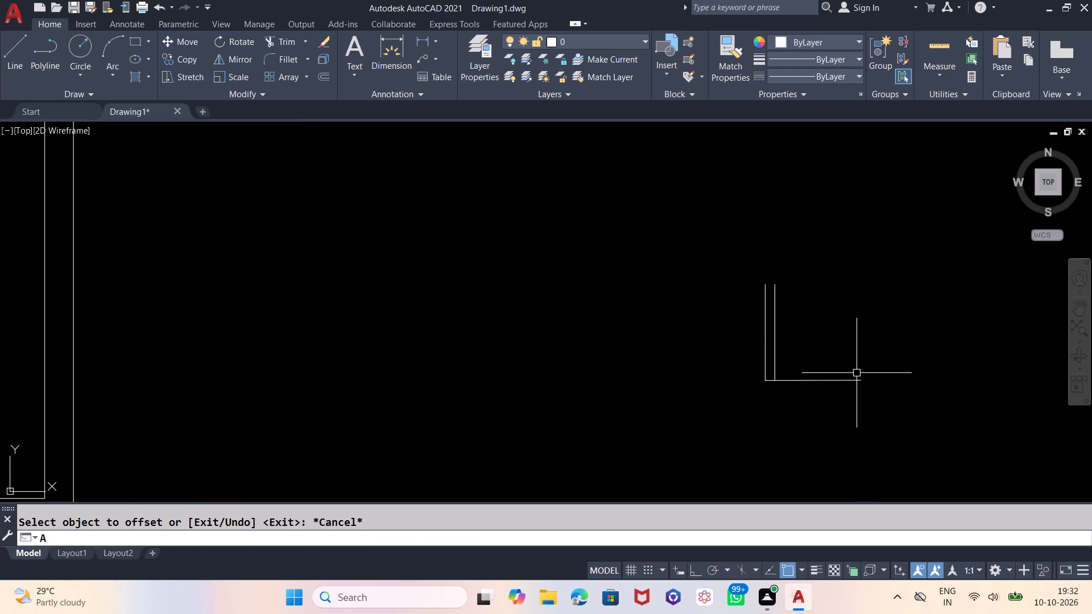
{"action": "key", "text": "Return"}
{"action": "left_click", "coordinate": [857, 380]}
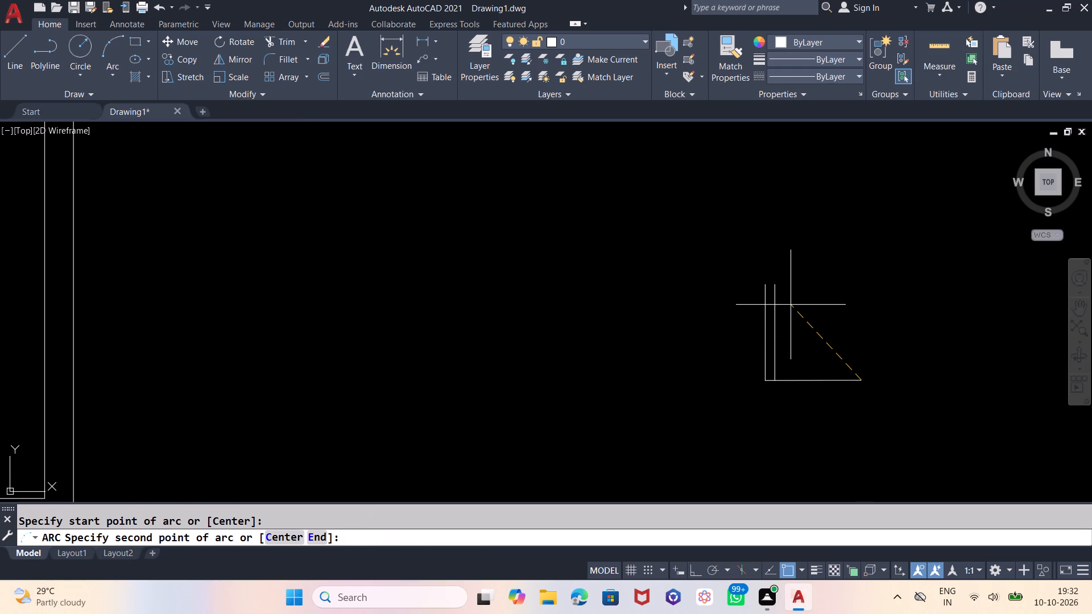
{"action": "key", "text": "e"}
{"action": "key", "text": "Return"}
{"action": "left_click", "coordinate": [762, 283]}
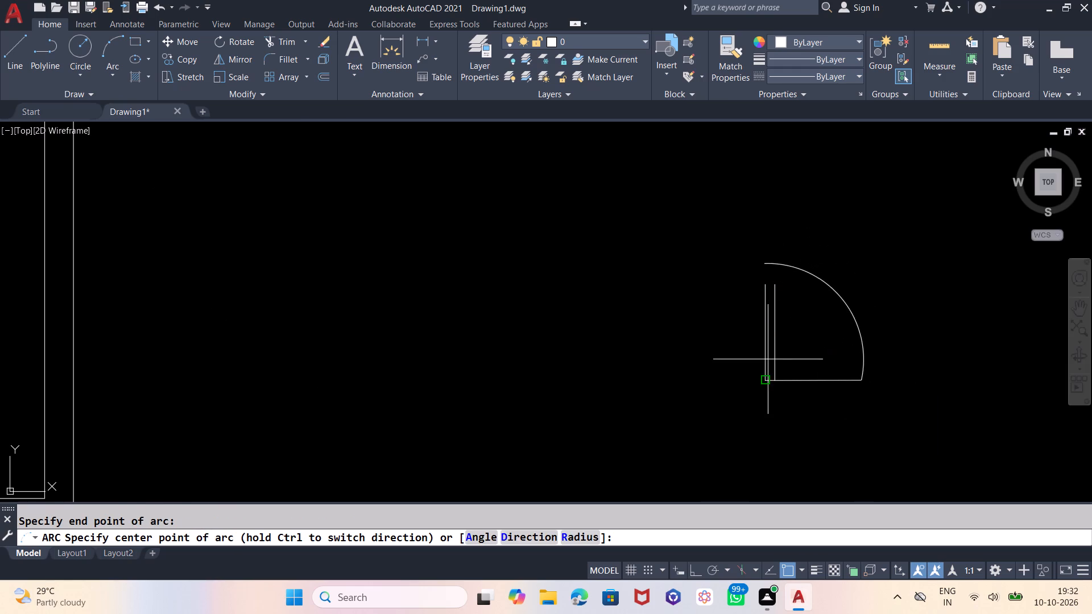
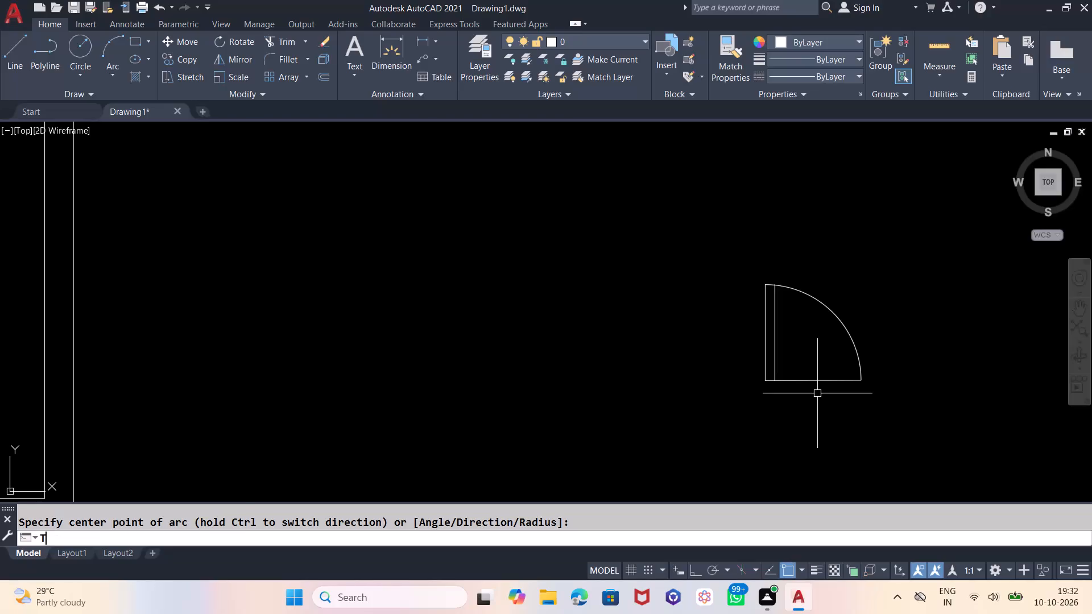
Trim away the 30" door's base line between the leaf and the end of the swing arc.
{"action": "key", "text": "Return"}
{"action": "key", "text": "Return"}
{"action": "left_click", "coordinate": [817, 402]}
{"action": "left_click", "coordinate": [817, 369]}
{"action": "scroll", "coordinate": [647, 343], "scroll_direction": "down", "scroll_amount": 3}
{"action": "key", "text": "Escape"}
Mirror the 30" door about a vertical line to its right, keeping the original.
{"action": "left_click_drag", "start_coordinate": [752, 289], "coordinate": [731, 309]}
{"action": "left_click", "coordinate": [642, 366]}
{"action": "type", "text": "MI"}
{"action": "key", "text": "Return"}
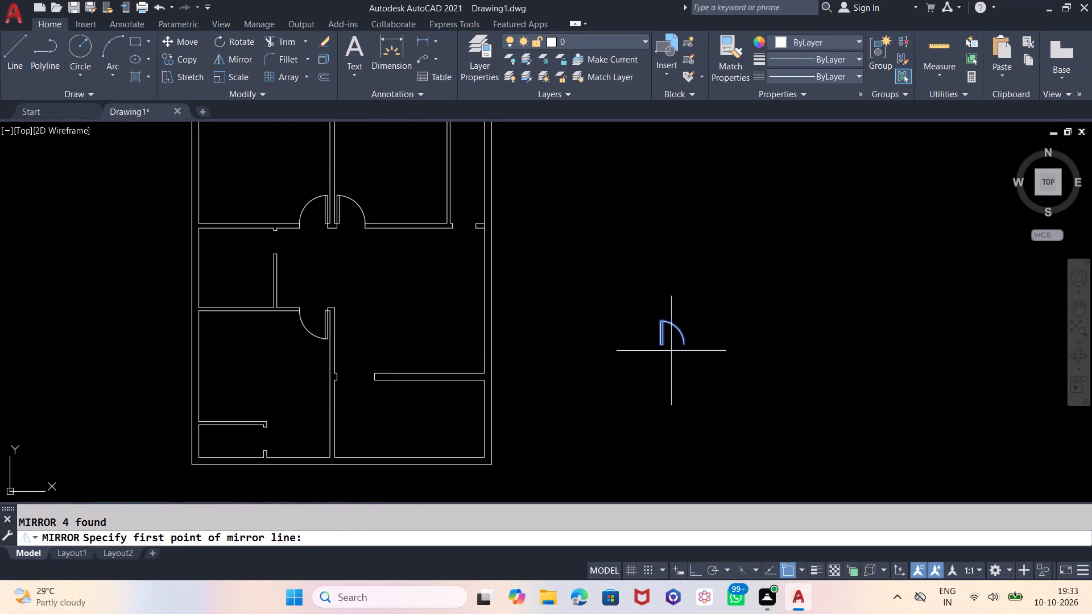
{"action": "left_click", "coordinate": [708, 329]}
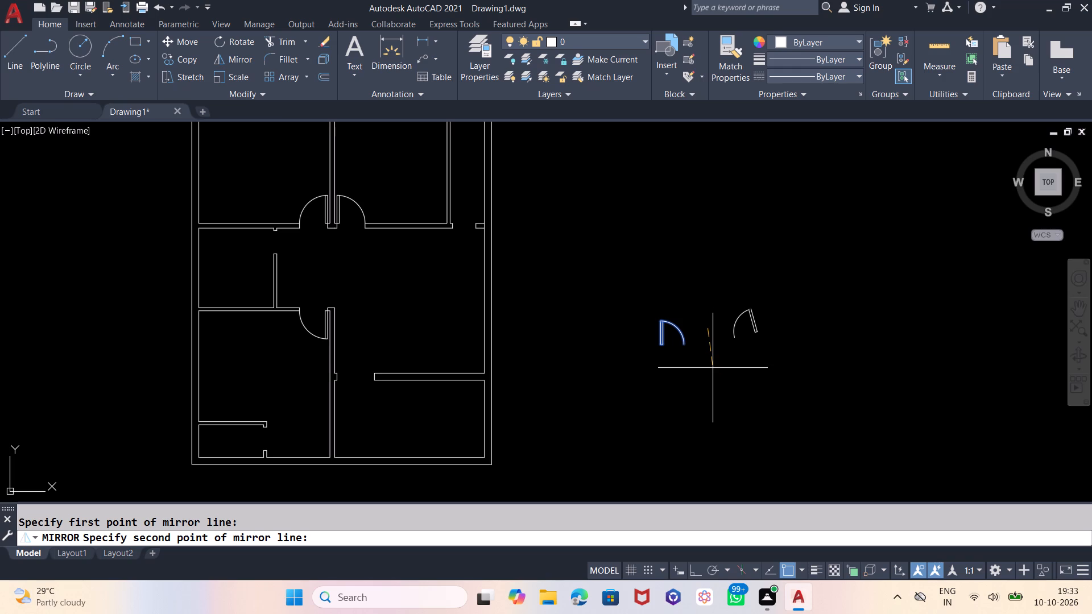
{"action": "key", "text": "F8"}
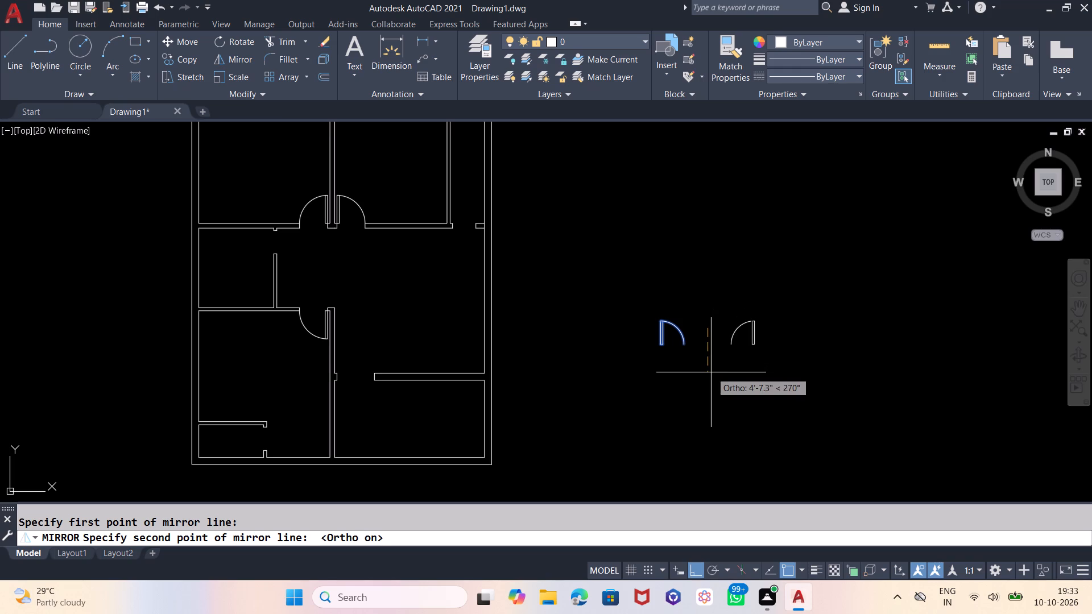
{"action": "left_click", "coordinate": [711, 372]}
{"action": "key", "text": "Return"}
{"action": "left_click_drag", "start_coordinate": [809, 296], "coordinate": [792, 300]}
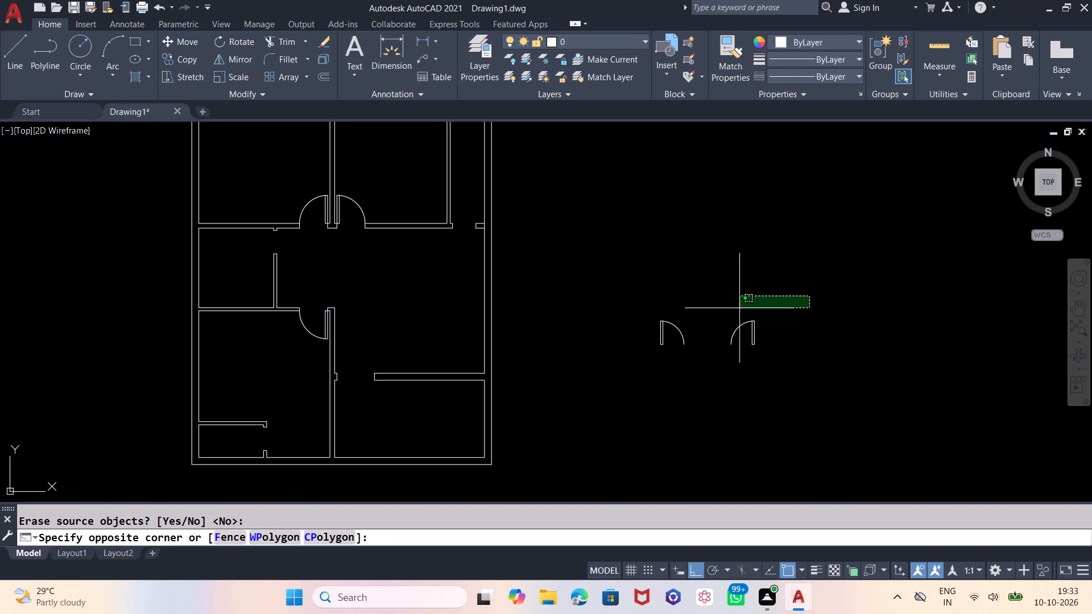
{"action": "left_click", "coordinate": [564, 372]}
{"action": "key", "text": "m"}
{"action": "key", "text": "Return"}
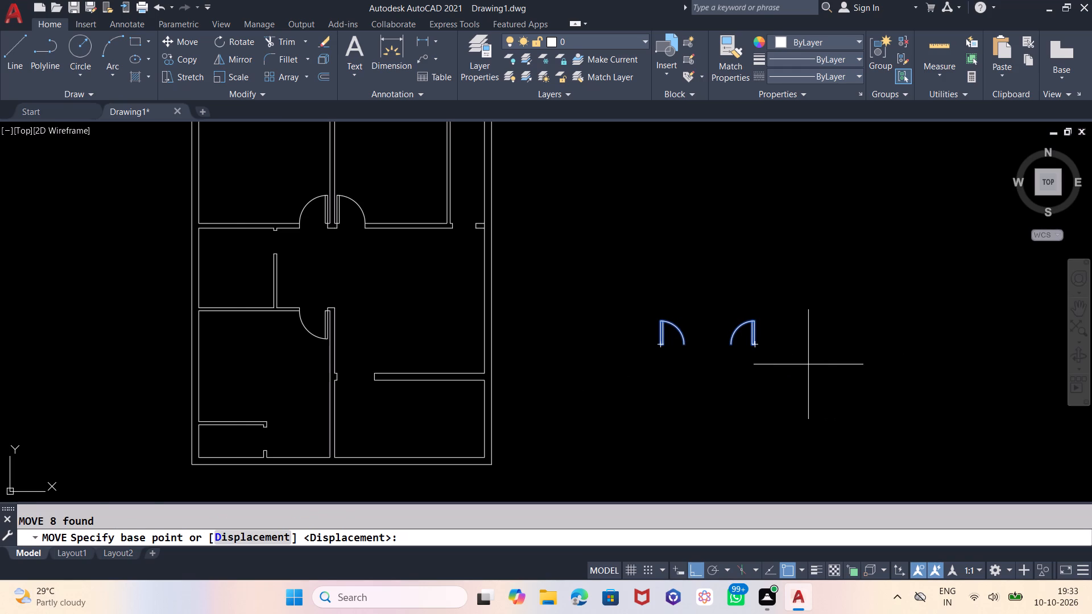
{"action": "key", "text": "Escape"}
Copy the mirrored pair of 30" doors once straight up and once straight down, forming three rows beside the plan.
{"action": "left_click_drag", "start_coordinate": [805, 279], "coordinate": [722, 298]}
{"action": "left_click", "coordinate": [576, 376]}
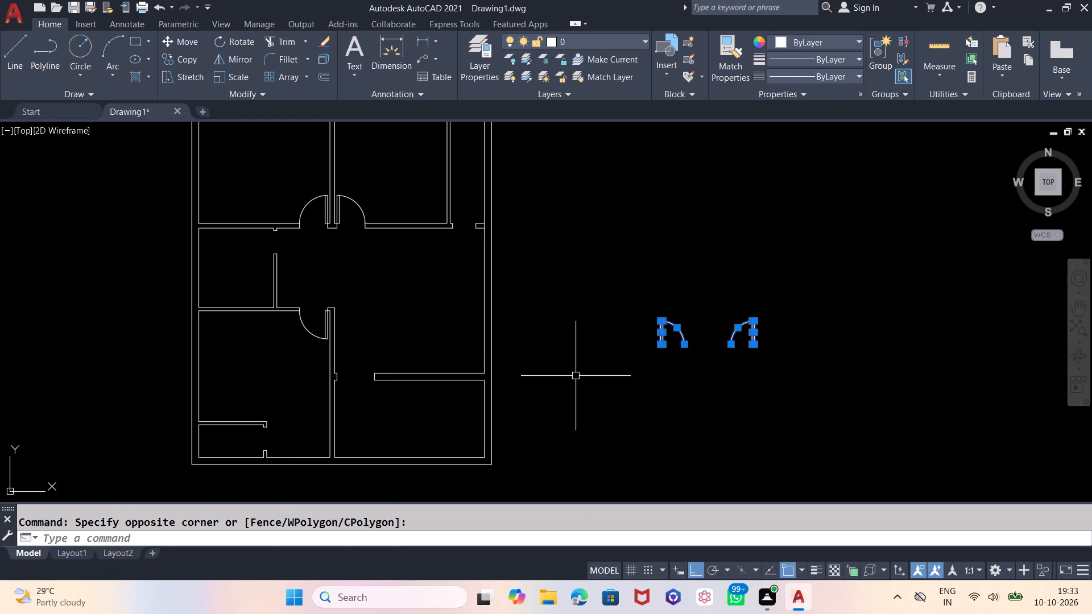
{"action": "type", "text": "CP"}
{"action": "key", "text": "Return"}
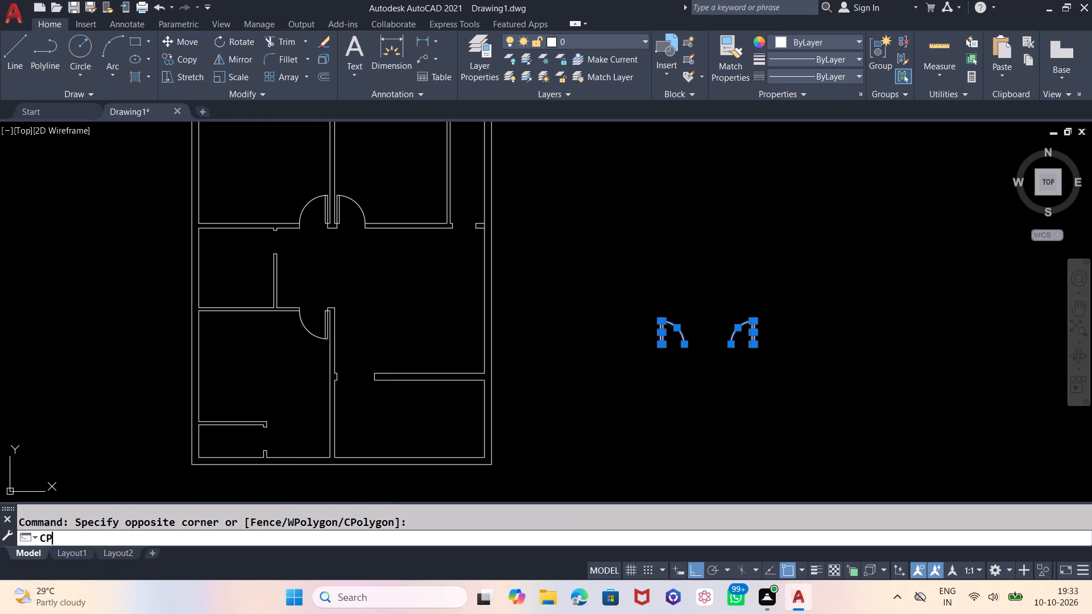
{"action": "left_click", "coordinate": [797, 453]}
{"action": "left_click", "coordinate": [795, 377]}
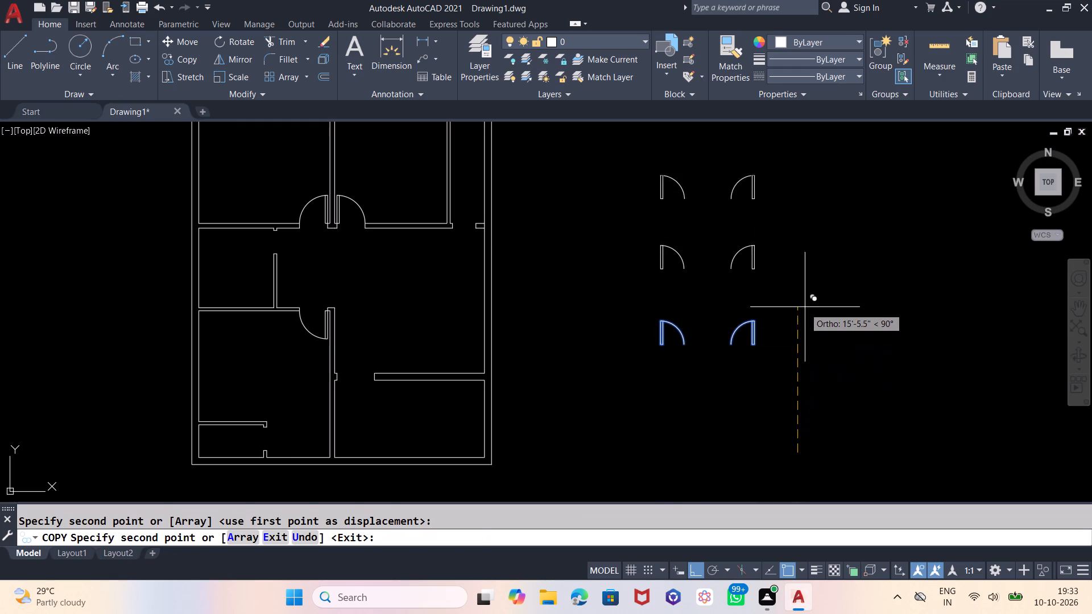
{"action": "scroll", "coordinate": [805, 307], "scroll_direction": "down", "scroll_amount": 1}
{"action": "left_click", "coordinate": [817, 446]}
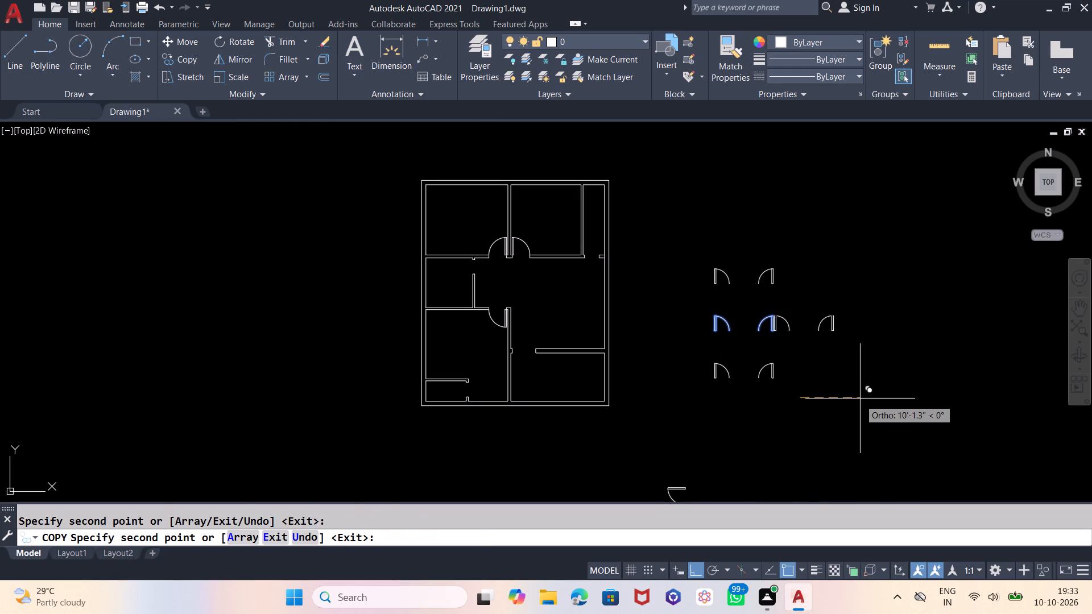
{"action": "key", "text": "Escape"}
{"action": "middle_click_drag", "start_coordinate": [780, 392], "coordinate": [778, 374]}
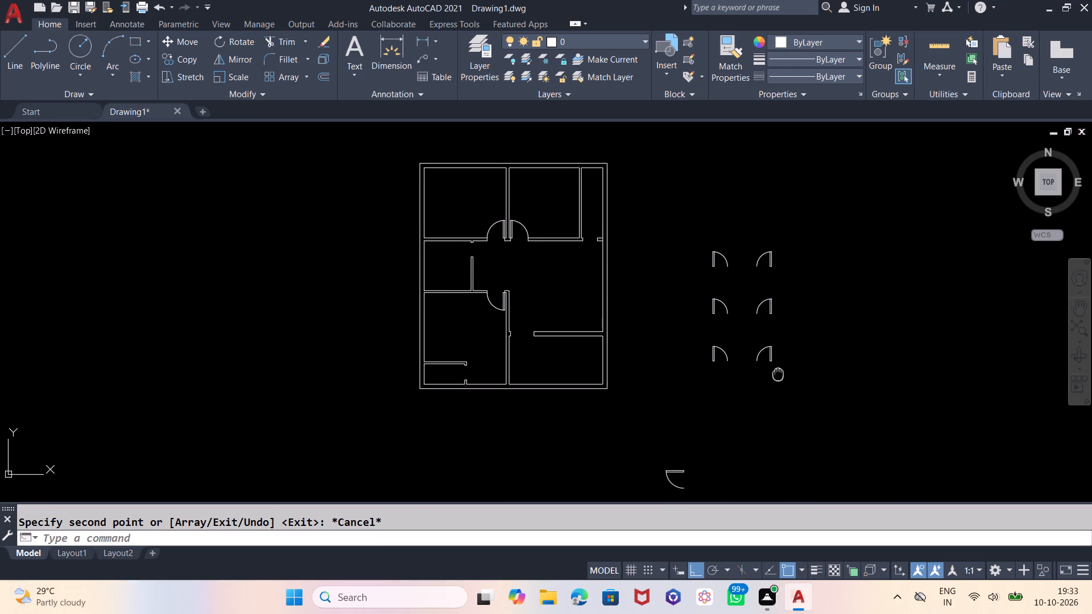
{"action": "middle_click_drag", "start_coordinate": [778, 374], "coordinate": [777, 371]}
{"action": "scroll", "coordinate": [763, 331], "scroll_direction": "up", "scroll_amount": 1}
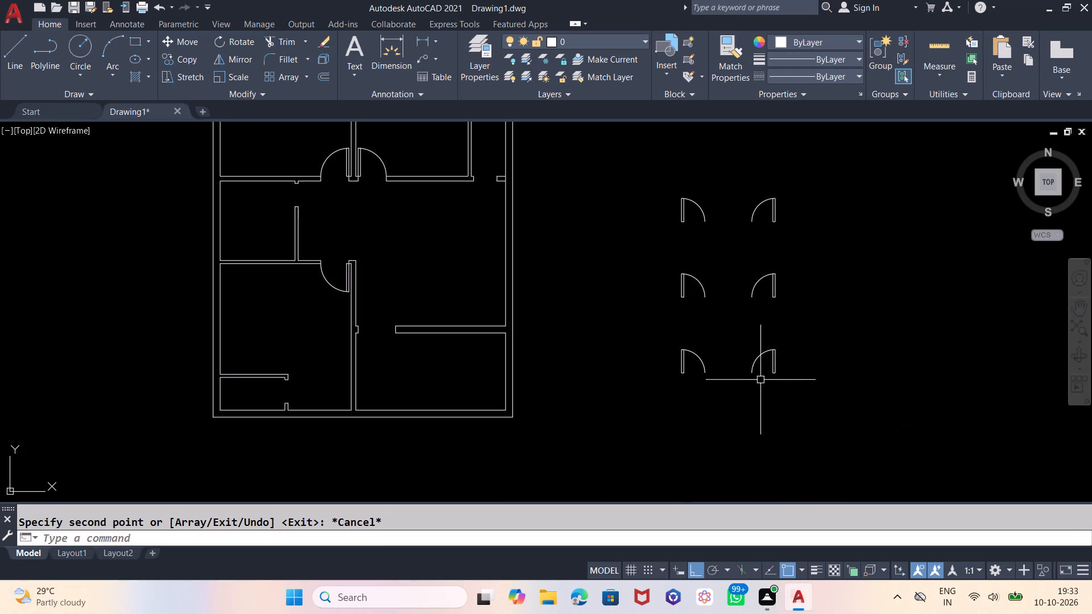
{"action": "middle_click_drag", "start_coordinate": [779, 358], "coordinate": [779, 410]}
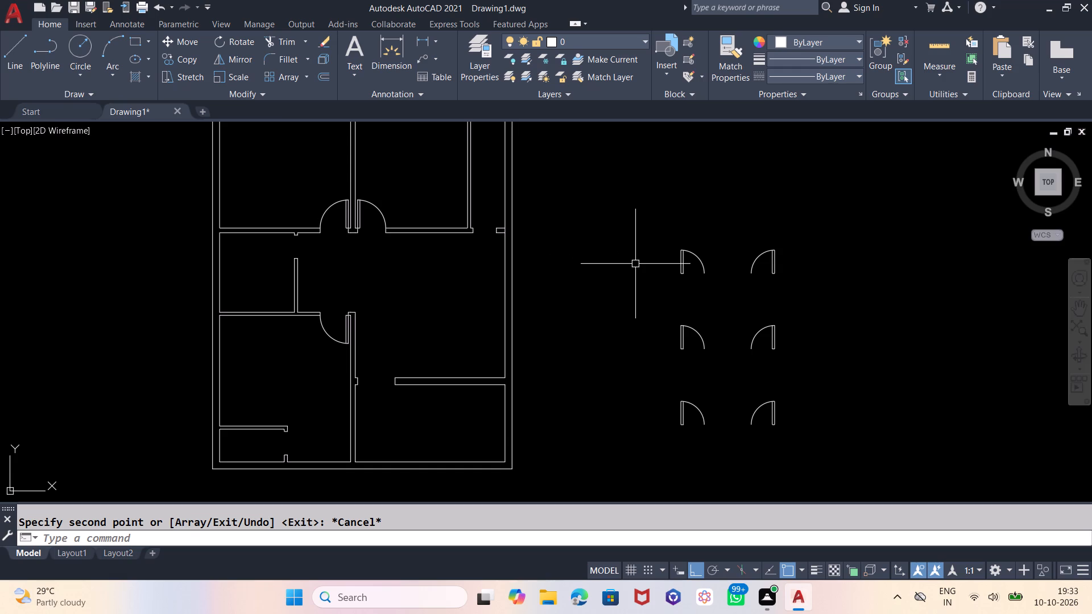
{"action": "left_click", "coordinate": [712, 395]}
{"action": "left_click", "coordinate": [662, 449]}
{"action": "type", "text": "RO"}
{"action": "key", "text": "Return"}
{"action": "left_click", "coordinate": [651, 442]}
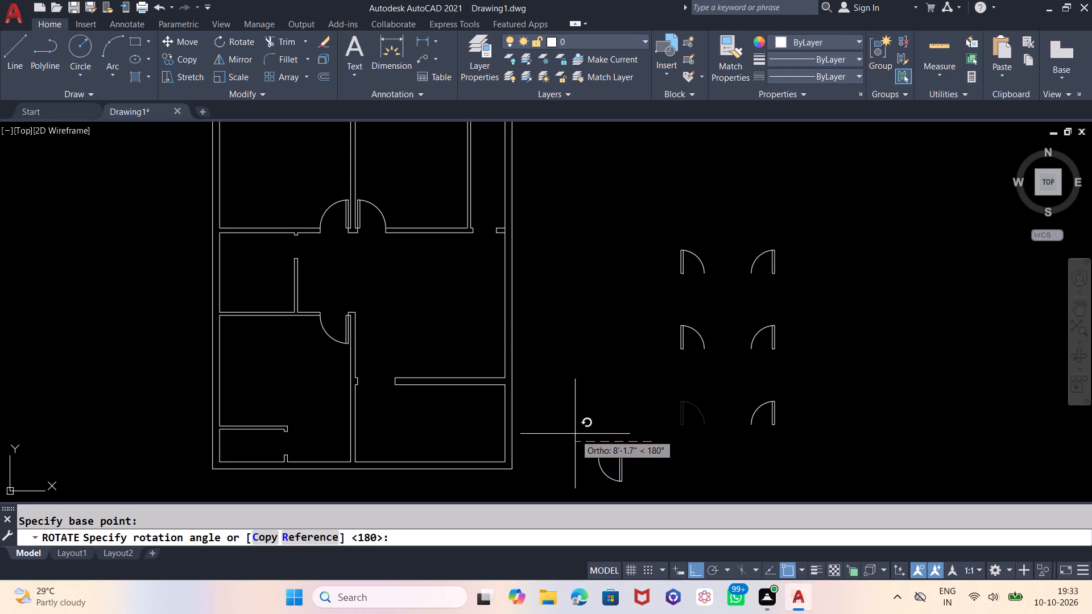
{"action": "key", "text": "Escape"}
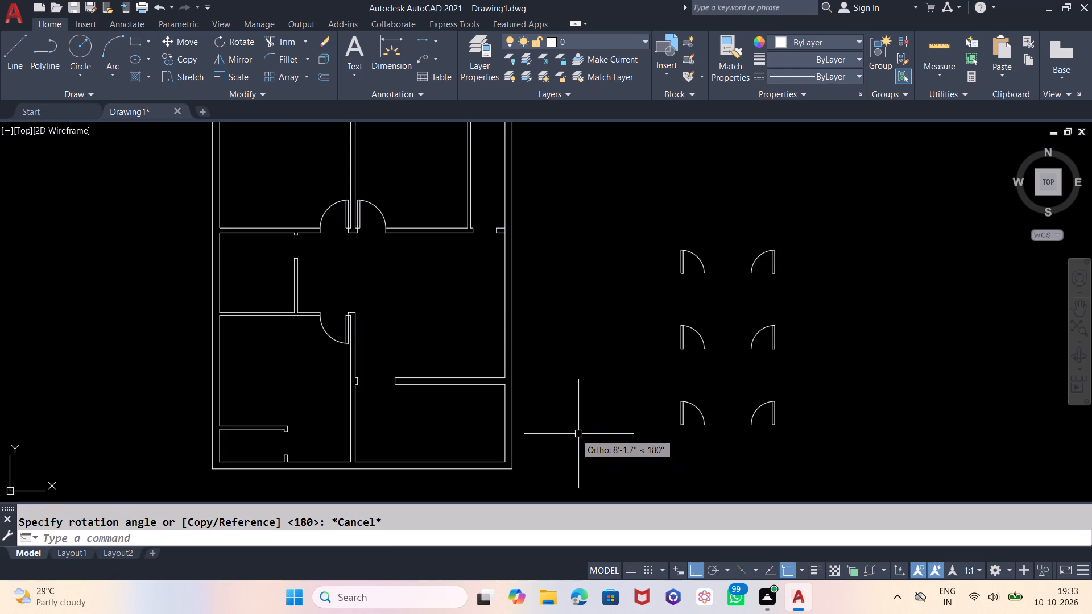
Rotate the right-hand door of the bottom row by 90° about a point just below and left of it.
{"action": "left_click", "coordinate": [790, 391]}
{"action": "left_click", "coordinate": [738, 440]}
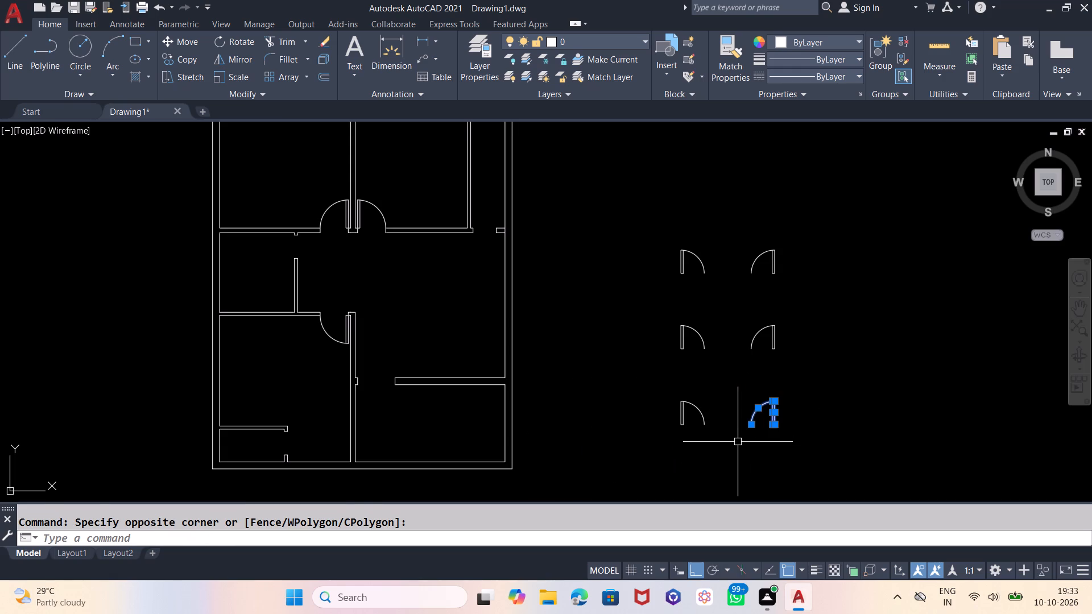
{"action": "type", "text": "RO"}
{"action": "key", "text": "Return"}
{"action": "left_click", "coordinate": [738, 443]}
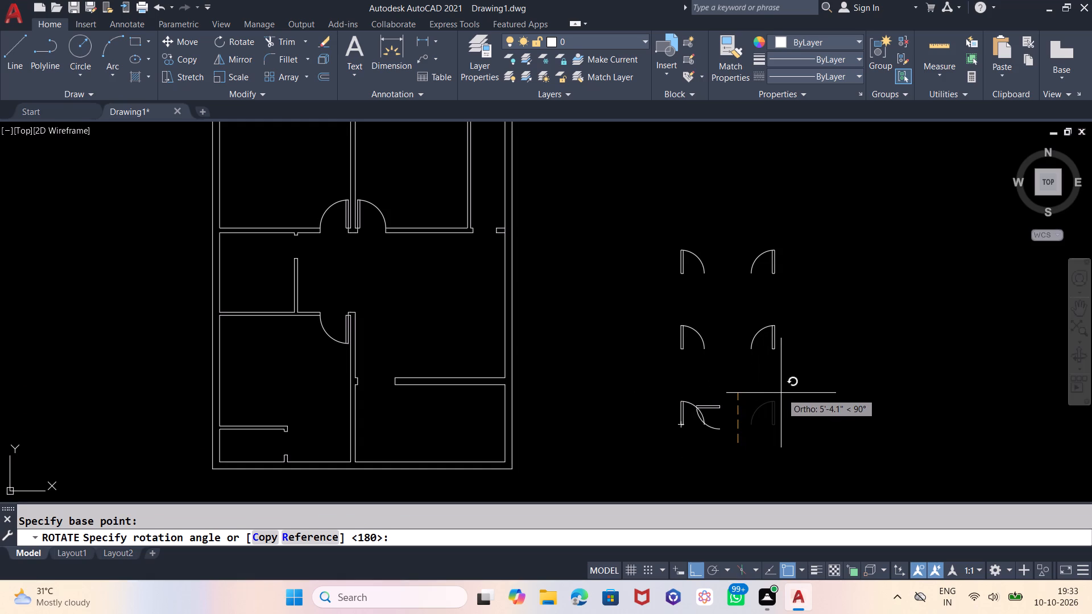
{"action": "scroll", "coordinate": [730, 262], "scroll_direction": "down", "scroll_amount": 1}
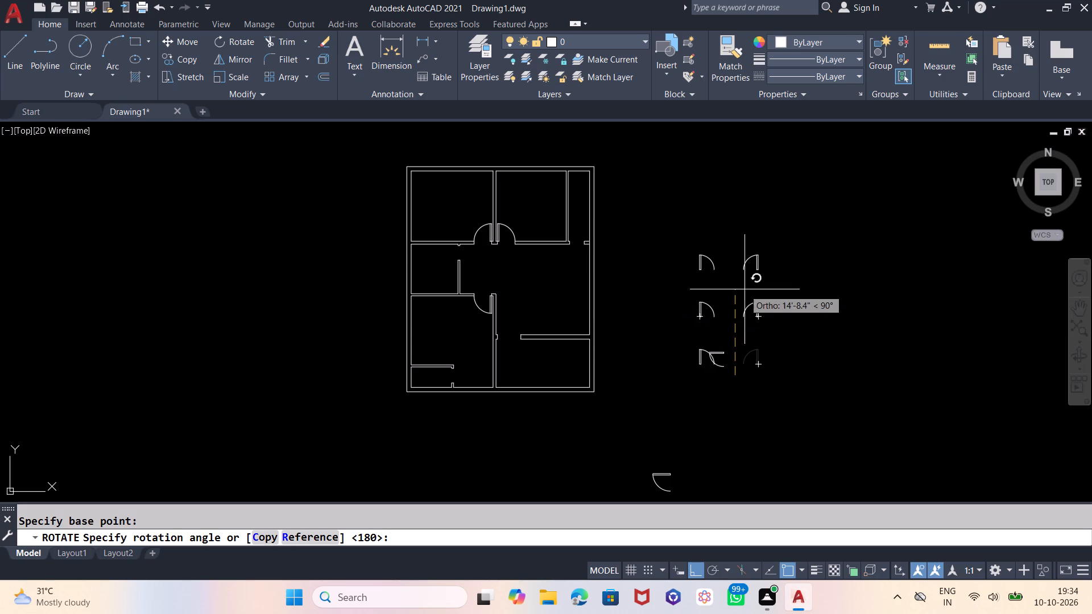
{"action": "left_click", "coordinate": [839, 268]}
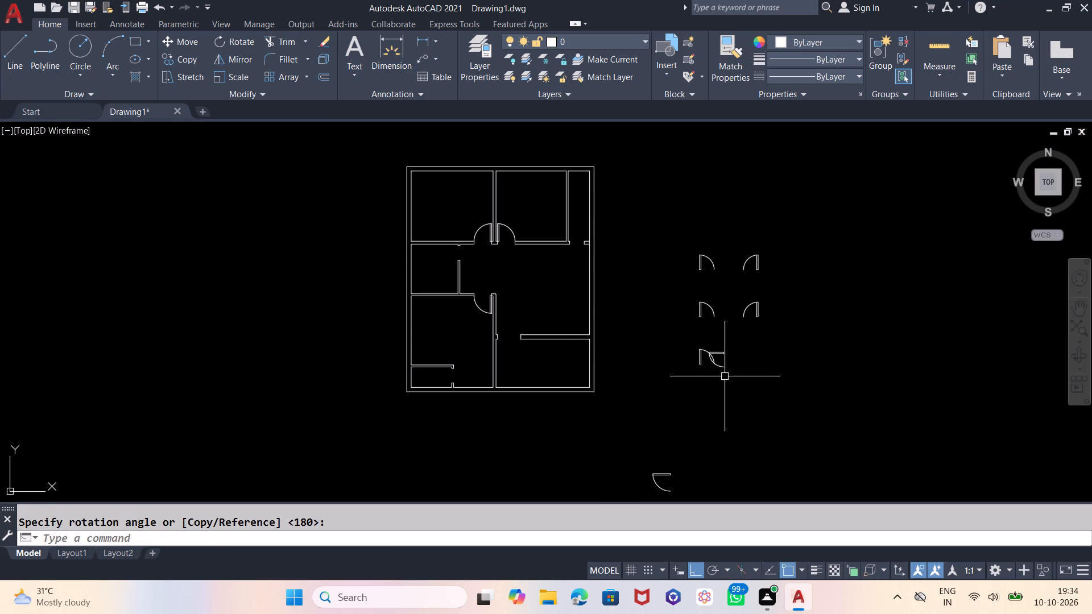
Move the rotated door horizontally to the right, clear of the bottom row's left-hand door.
{"action": "scroll", "coordinate": [720, 365], "scroll_direction": "up", "scroll_amount": 2}
{"action": "left_click_drag", "start_coordinate": [681, 312], "coordinate": [690, 326]}
{"action": "left_click", "coordinate": [731, 381]}
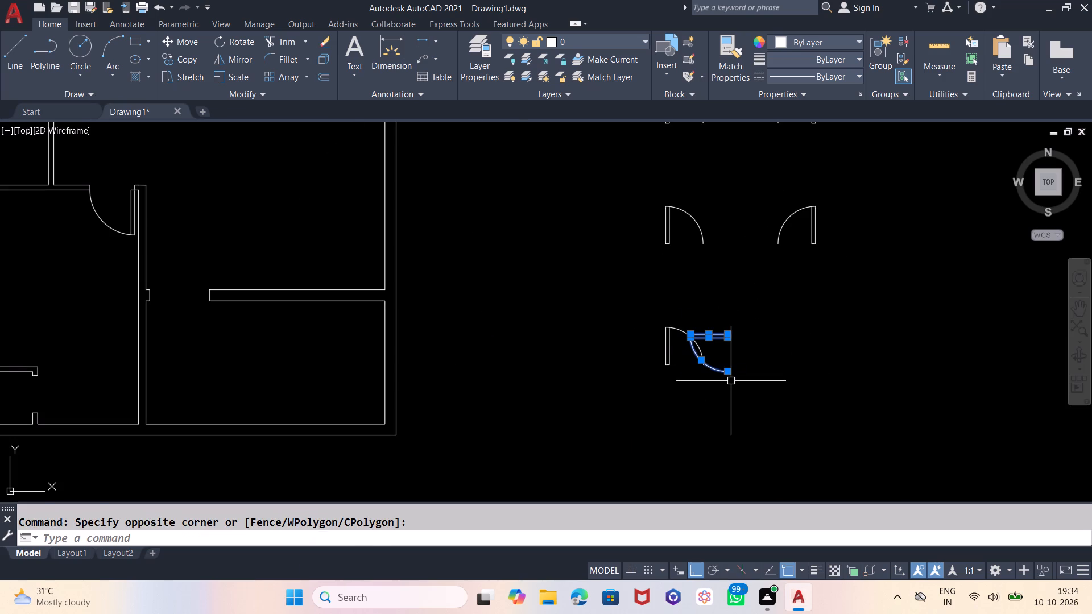
{"action": "key", "text": "m"}
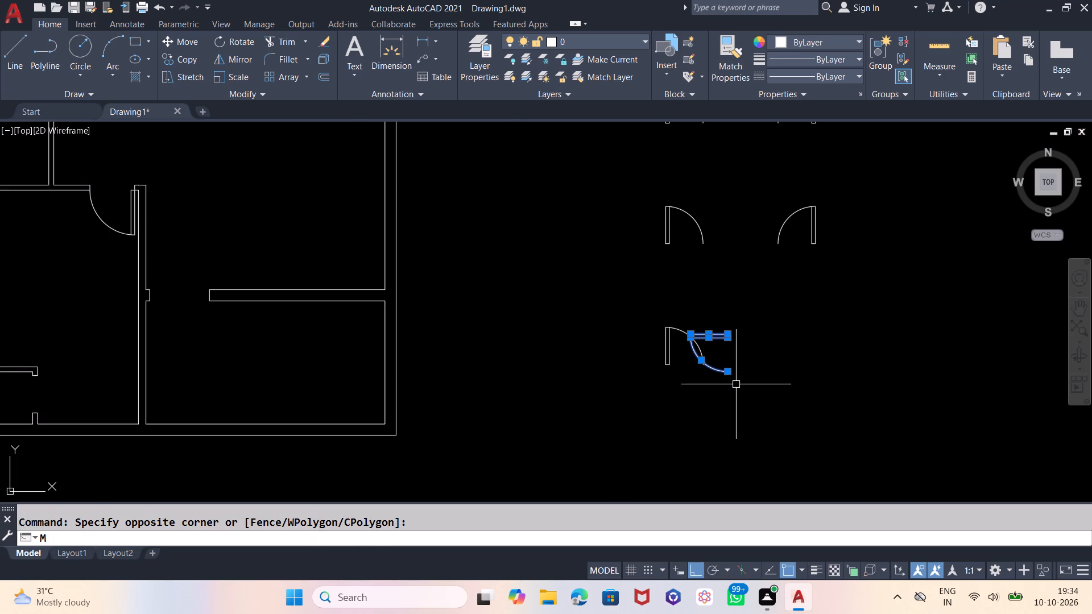
{"action": "key", "text": "Return"}
{"action": "left_click", "coordinate": [752, 355]}
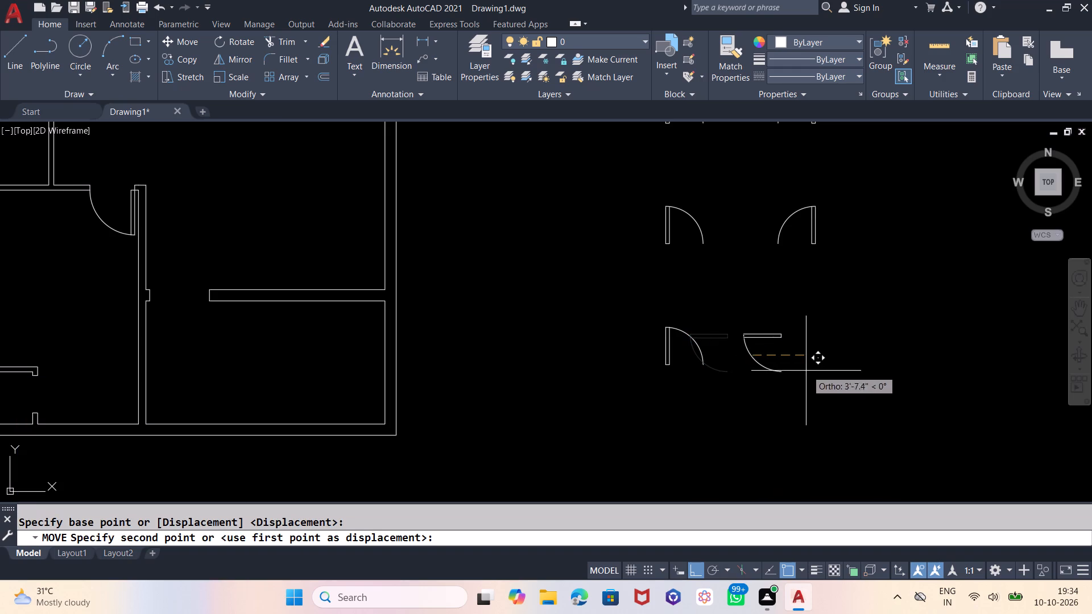
{"action": "left_click", "coordinate": [809, 368]}
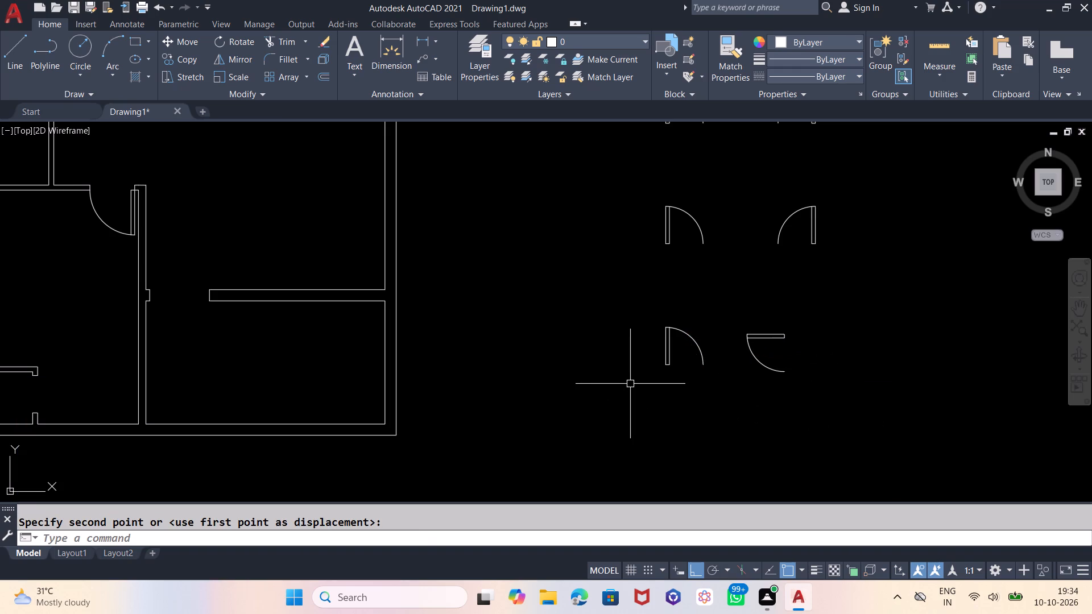
Copy the rotated door horizontally to the right from its leaf's upper right corner.
{"action": "scroll", "coordinate": [547, 330], "scroll_direction": "down", "scroll_amount": 1}
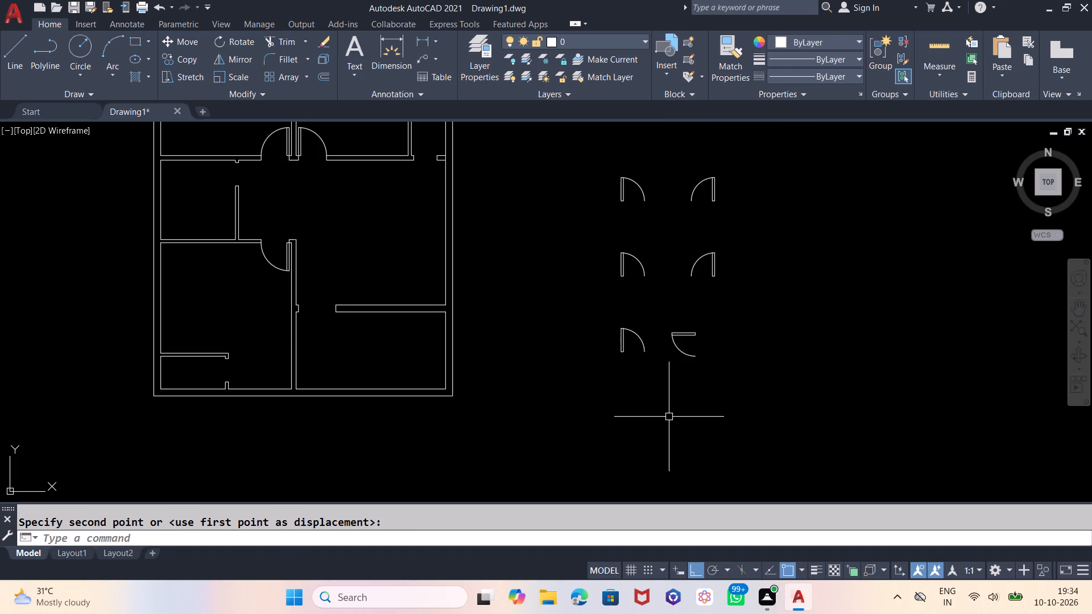
{"action": "left_click", "coordinate": [667, 323]}
{"action": "left_click", "coordinate": [708, 368]}
{"action": "type", "text": "CP"}
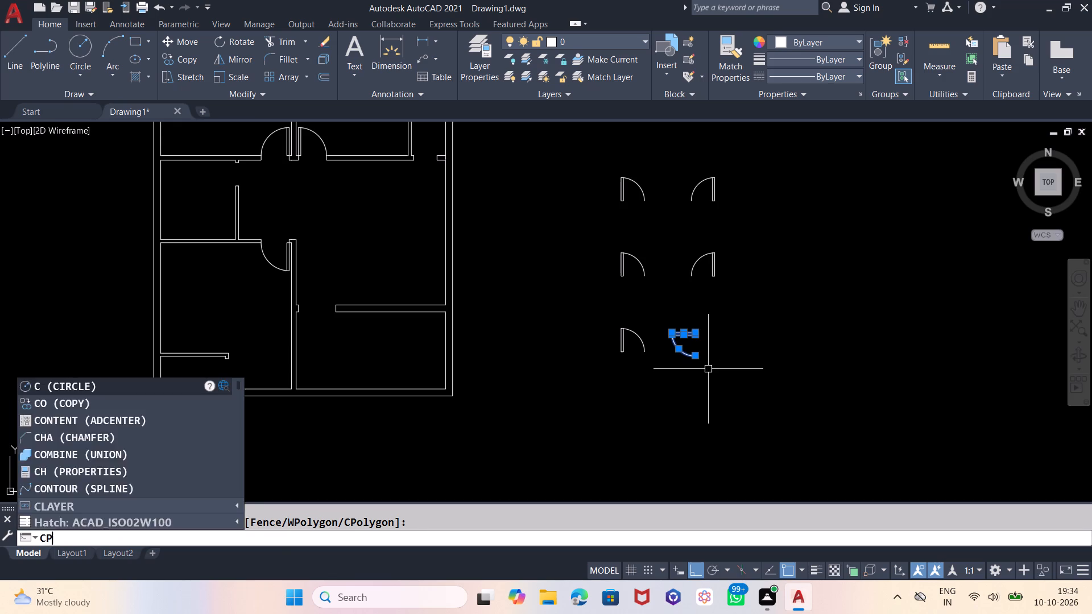
{"action": "key", "text": "Return"}
{"action": "scroll", "coordinate": [693, 310], "scroll_direction": "up", "scroll_amount": 3}
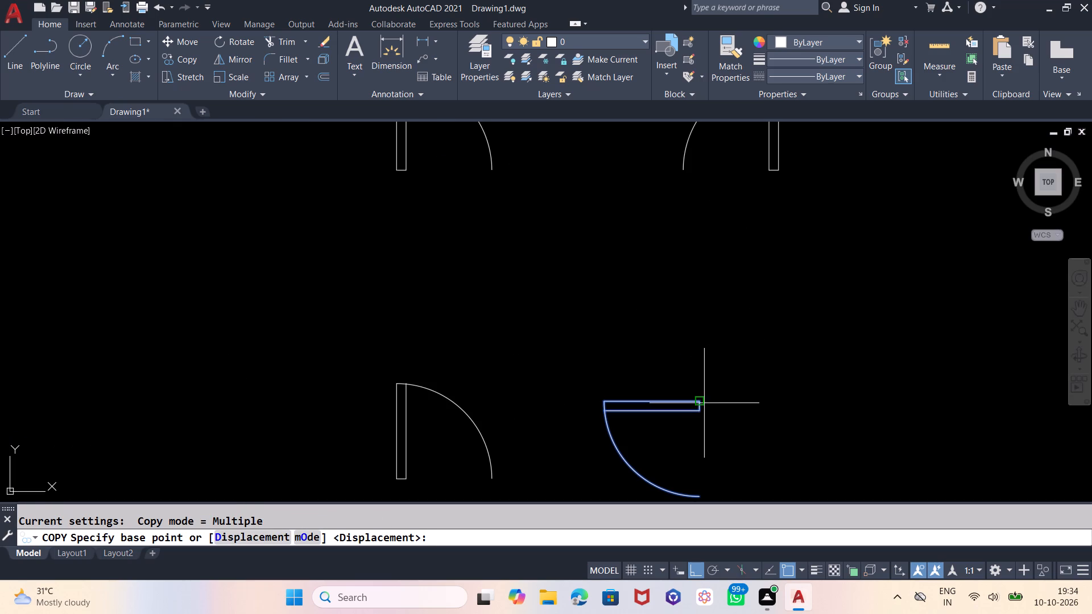
{"action": "left_click", "coordinate": [704, 403]}
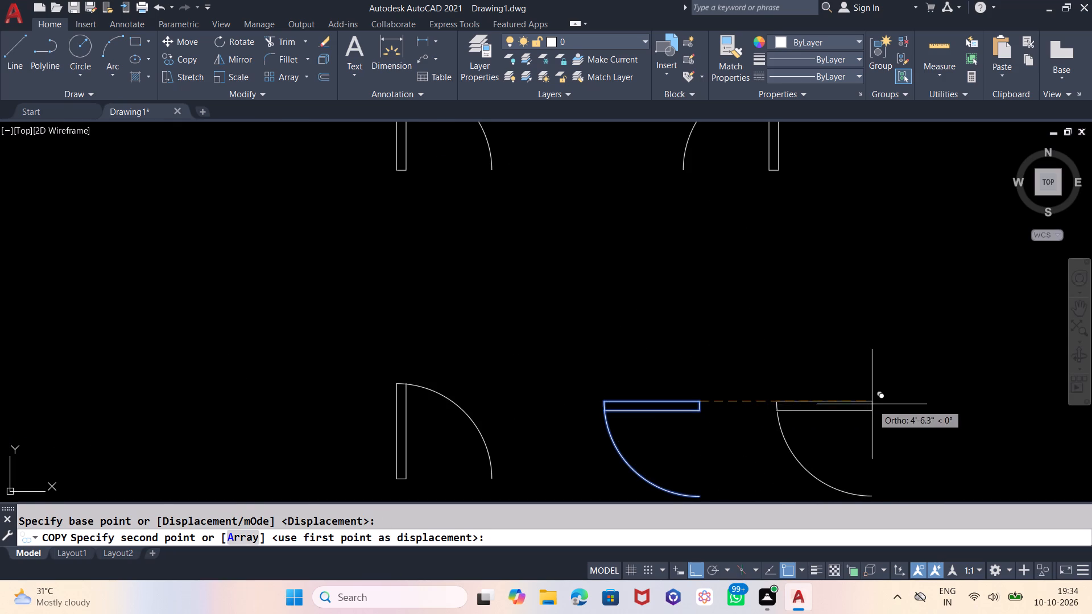
{"action": "left_click", "coordinate": [891, 400]}
{"action": "key", "text": "Escape"}
Move the top row's left-hand 30" door by its leaf's lower left corner onto the left jamb of the narrow upper-right room's opening.
{"action": "scroll", "coordinate": [727, 323], "scroll_direction": "down", "scroll_amount": 2}
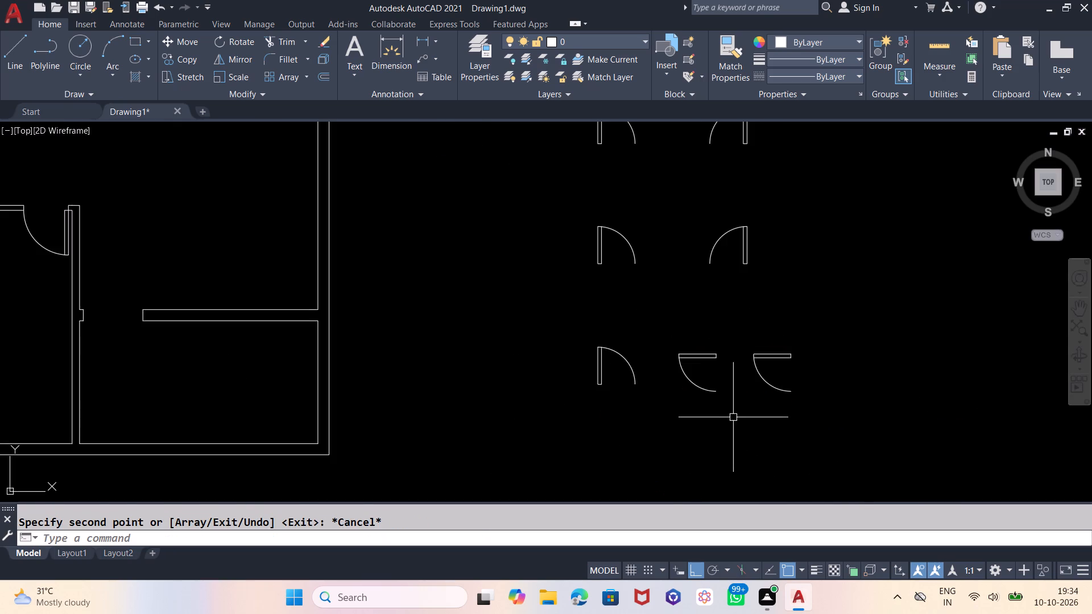
{"action": "scroll", "coordinate": [645, 356], "scroll_direction": "down", "scroll_amount": 2}
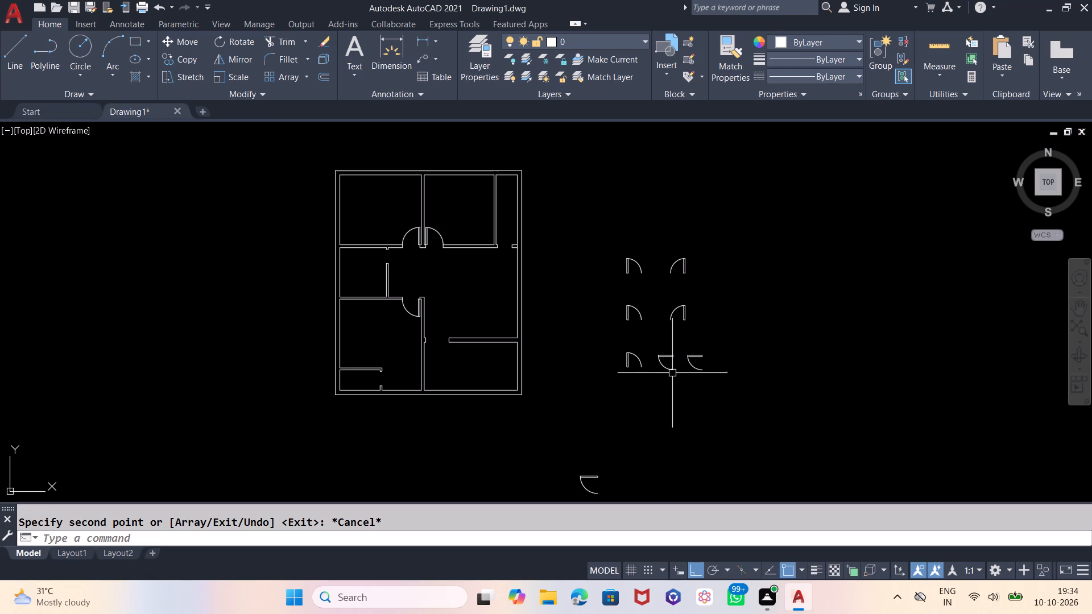
{"action": "left_click", "coordinate": [648, 250]}
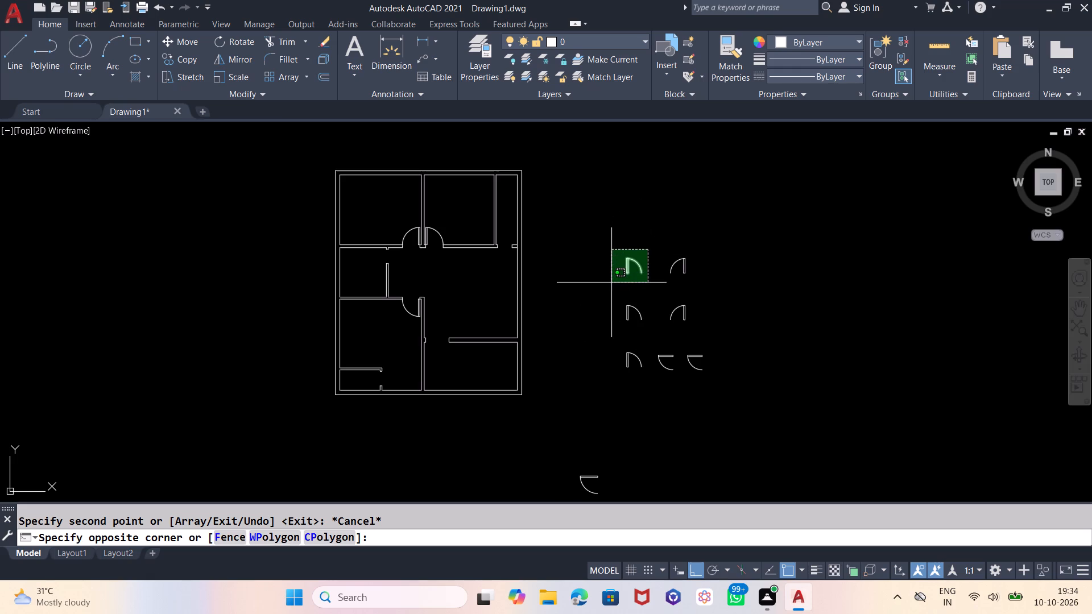
{"action": "left_click", "coordinate": [611, 283]}
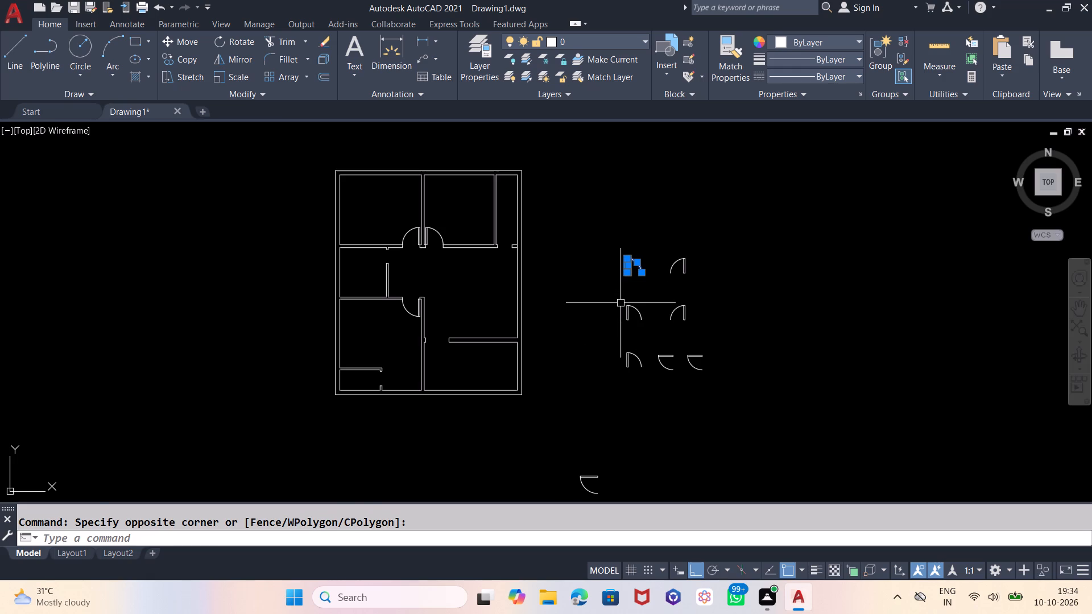
{"action": "key", "text": "m"}
{"action": "key", "text": "Return"}
{"action": "key", "text": "F8"}
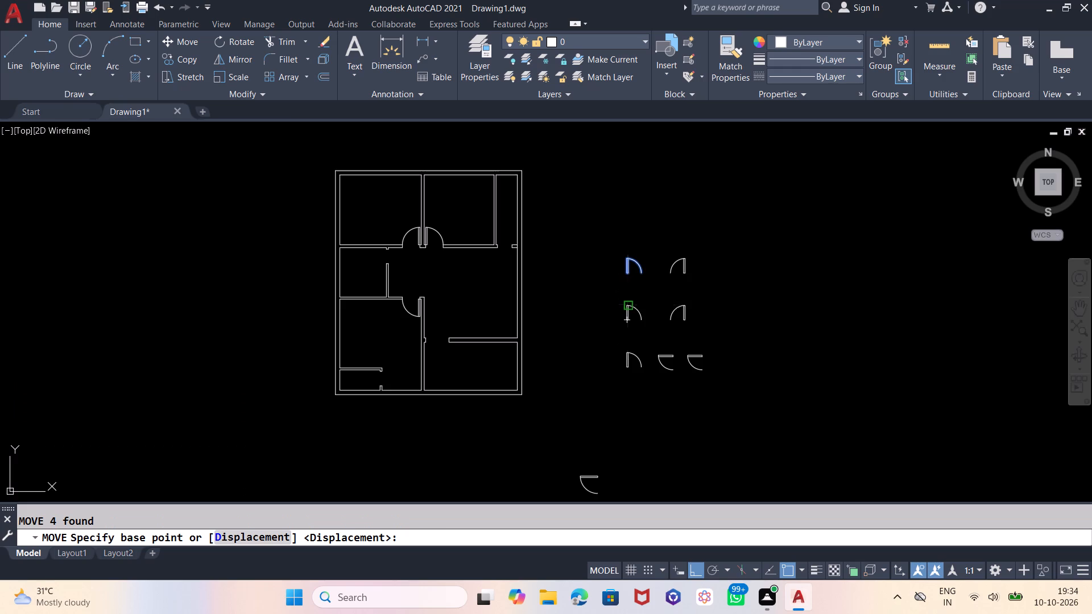
{"action": "scroll", "coordinate": [638, 300], "scroll_direction": "up", "scroll_amount": 2}
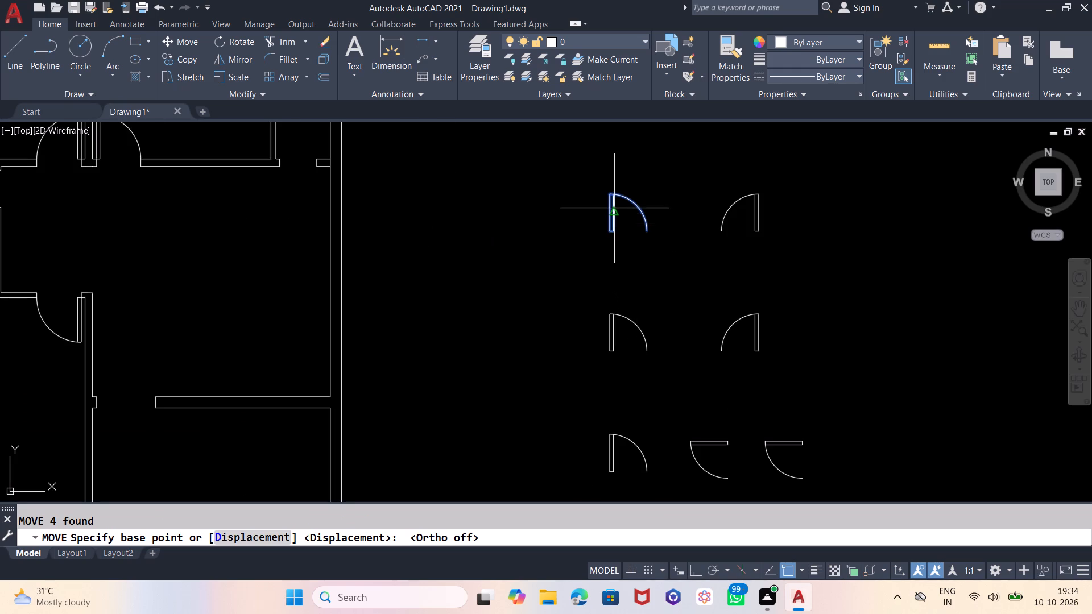
{"action": "scroll", "coordinate": [617, 204], "scroll_direction": "up", "scroll_amount": 3}
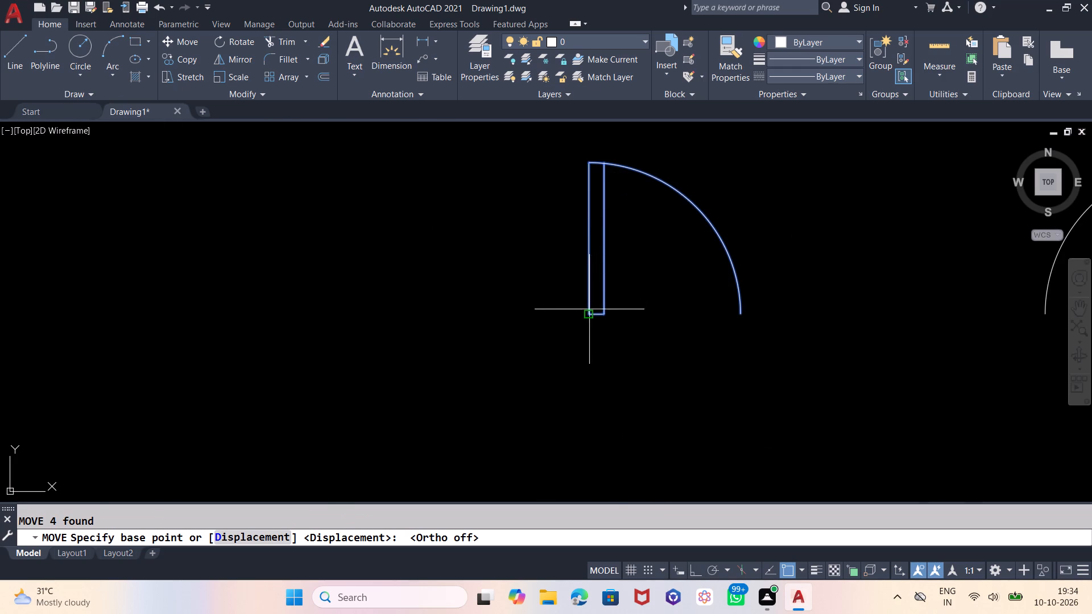
{"action": "left_click", "coordinate": [588, 314]}
{"action": "scroll", "coordinate": [809, 326], "scroll_direction": "down", "scroll_amount": 3}
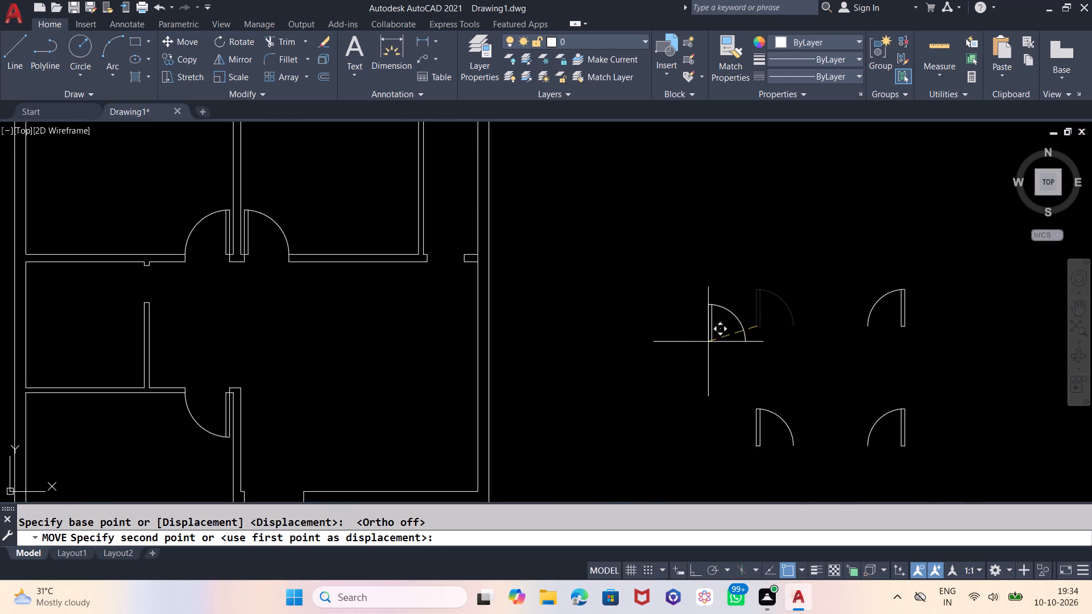
{"action": "scroll", "coordinate": [432, 246], "scroll_direction": "up", "scroll_amount": 2}
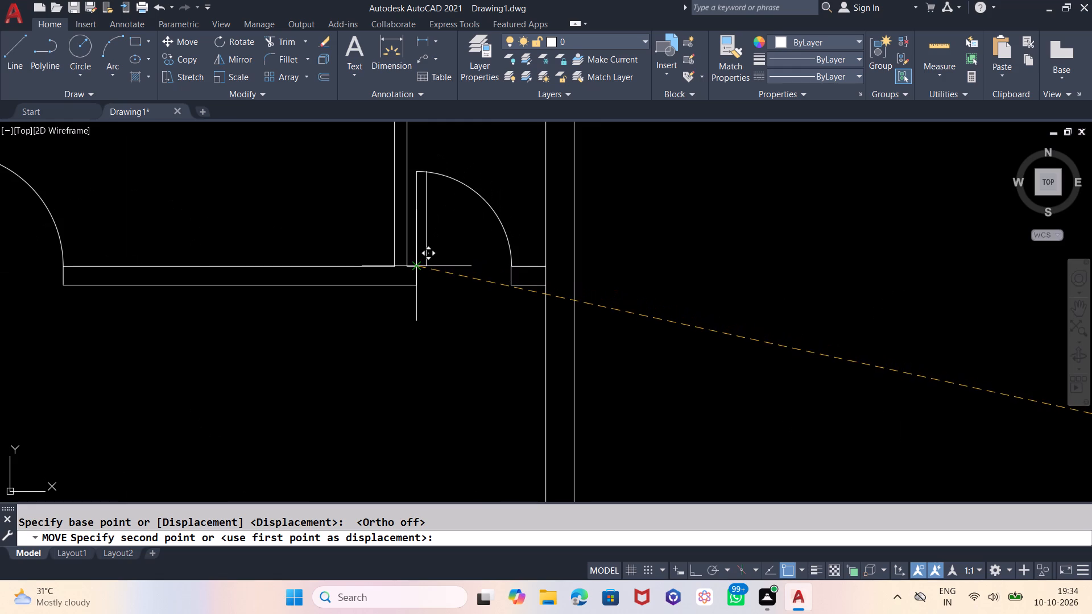
{"action": "left_click", "coordinate": [416, 268]}
Move the far right rotated door by its leaf's upper right corner onto the upper wall stub of the small bottom-left room's opening.
{"action": "scroll", "coordinate": [540, 240], "scroll_direction": "down", "scroll_amount": 4}
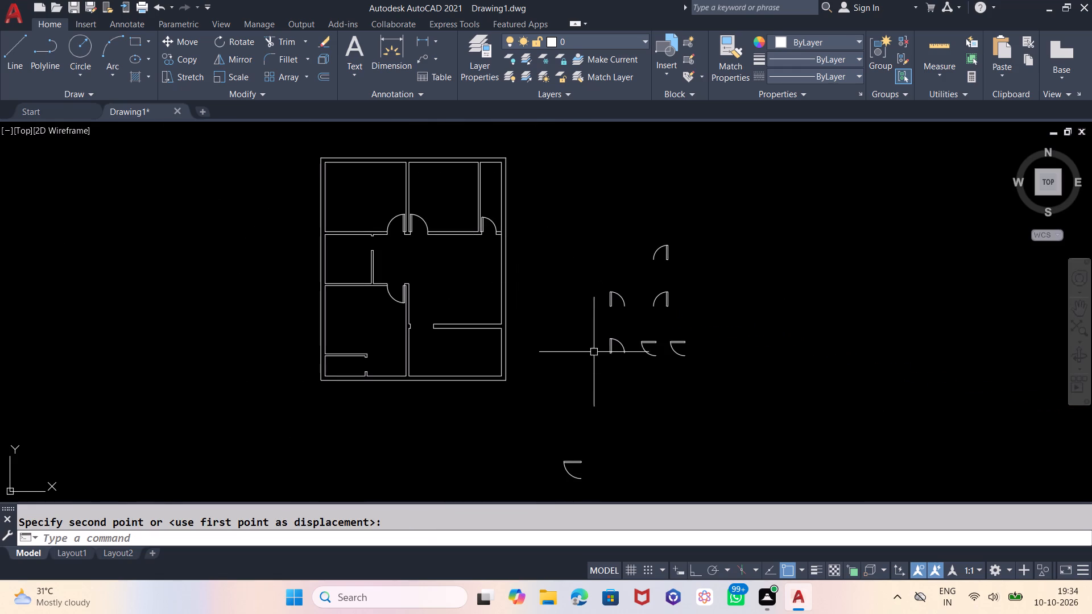
{"action": "middle_click_drag", "start_coordinate": [622, 410], "coordinate": [623, 380]}
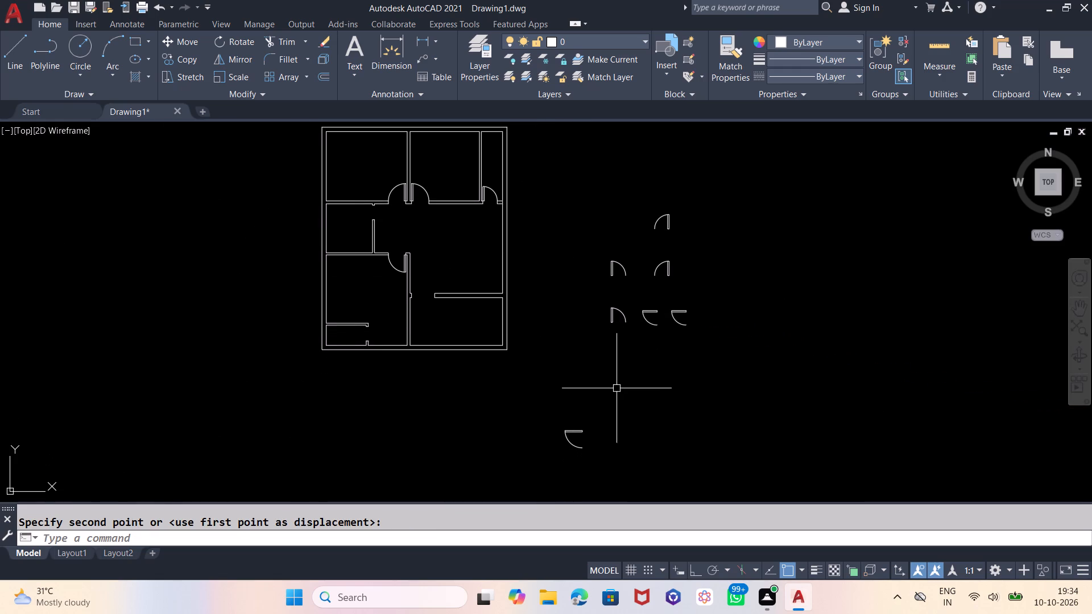
{"action": "scroll", "coordinate": [670, 312], "scroll_direction": "up", "scroll_amount": 2}
{"action": "left_click", "coordinate": [714, 298]}
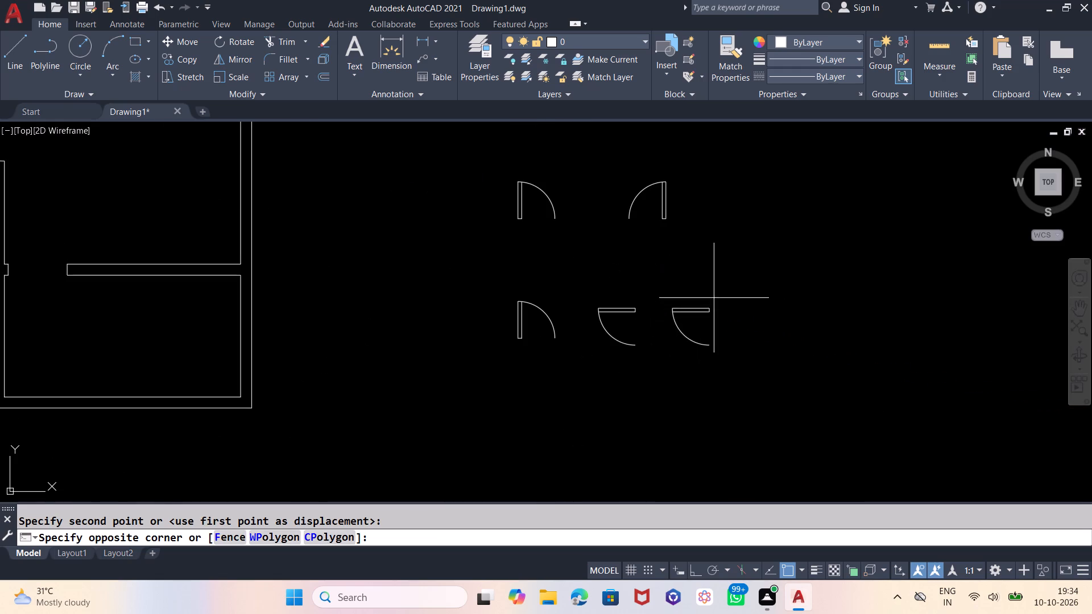
{"action": "left_click", "coordinate": [661, 356]}
{"action": "key", "text": "m"}
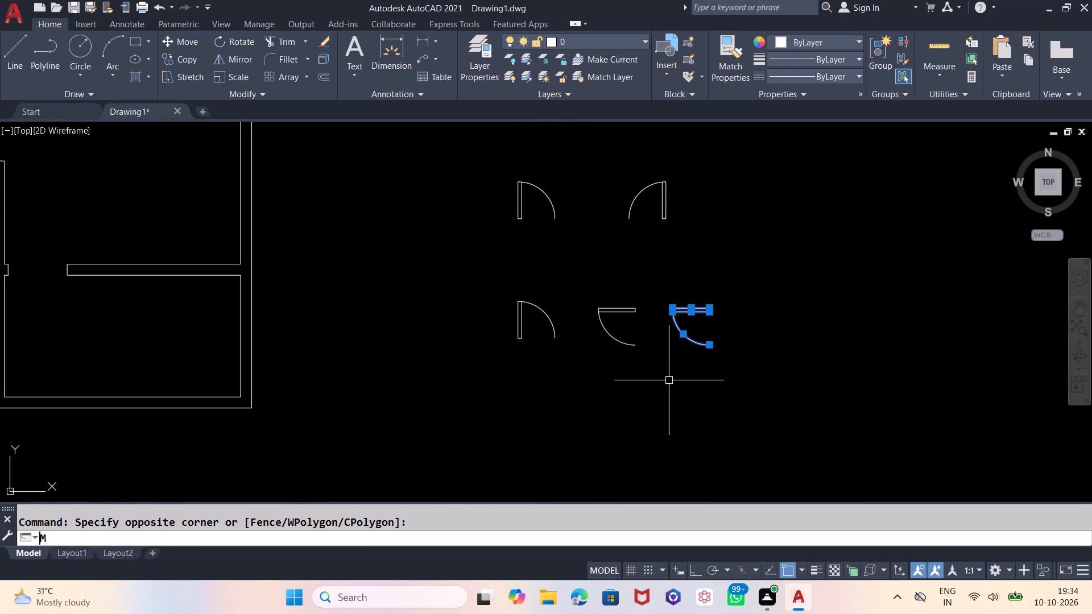
{"action": "key", "text": "Return"}
{"action": "scroll", "coordinate": [715, 333], "scroll_direction": "up", "scroll_amount": 2}
{"action": "scroll", "coordinate": [705, 281], "scroll_direction": "up", "scroll_amount": 2}
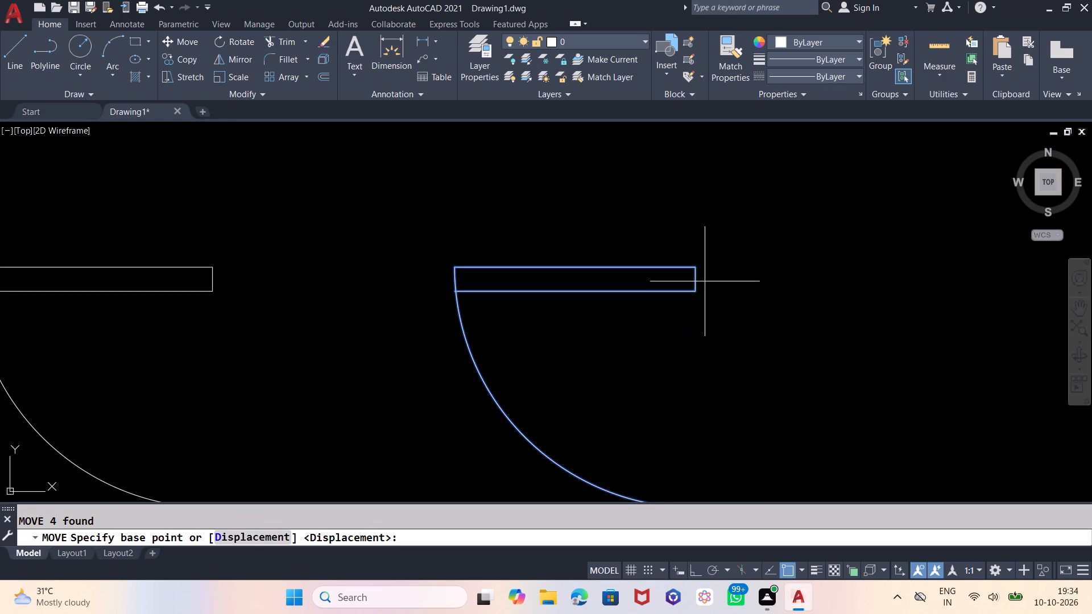
{"action": "scroll", "coordinate": [691, 267], "scroll_direction": "up", "scroll_amount": 2}
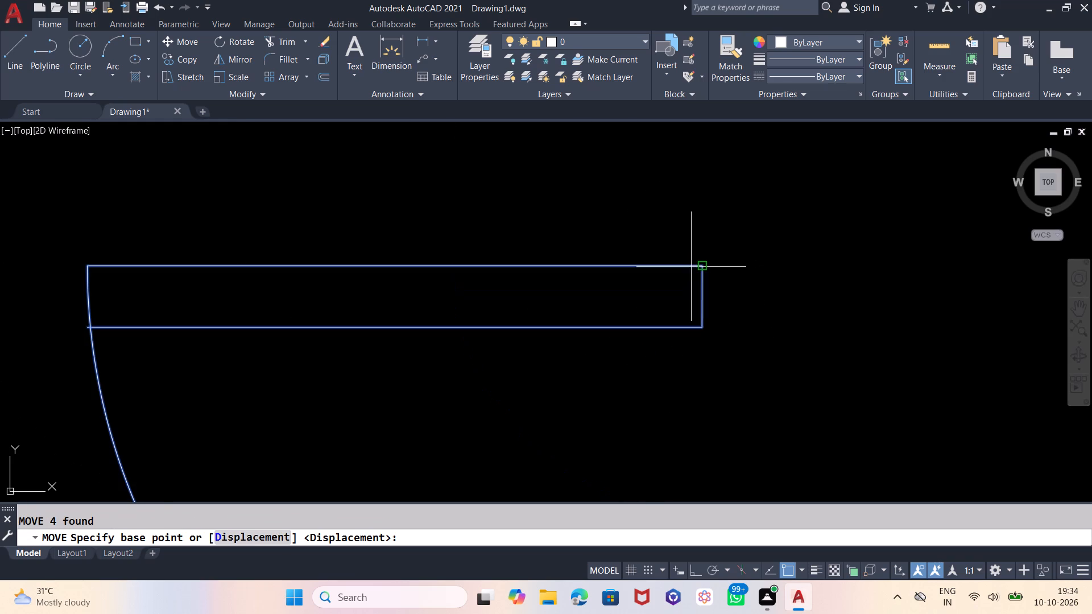
{"action": "left_click", "coordinate": [706, 268]}
{"action": "scroll", "coordinate": [835, 251], "scroll_direction": "down", "scroll_amount": 6}
{"action": "scroll", "coordinate": [866, 300], "scroll_direction": "down", "scroll_amount": 3}
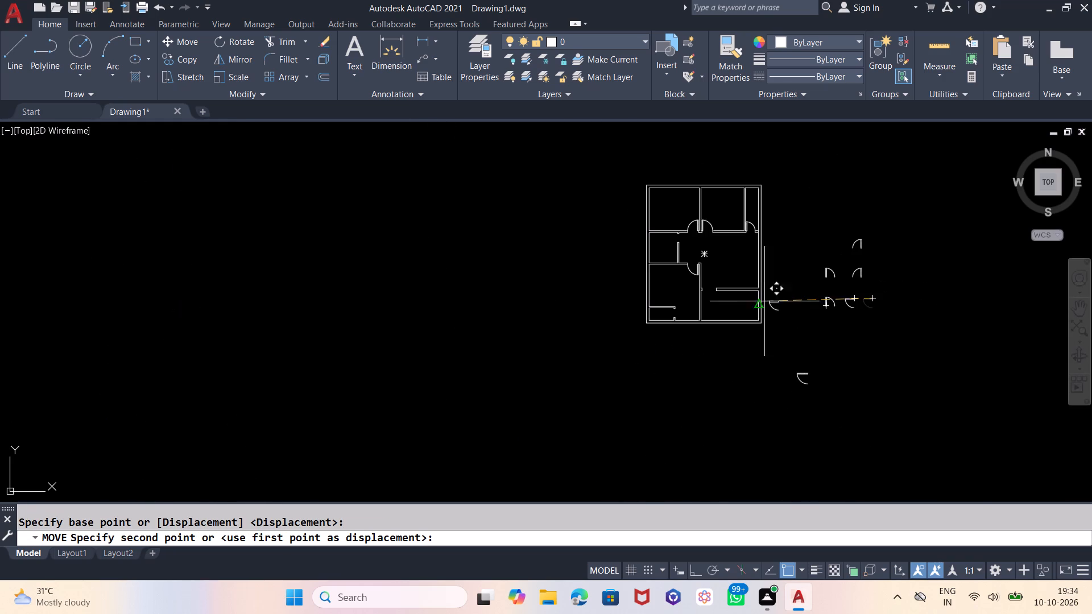
{"action": "scroll", "coordinate": [683, 302], "scroll_direction": "up", "scroll_amount": 5}
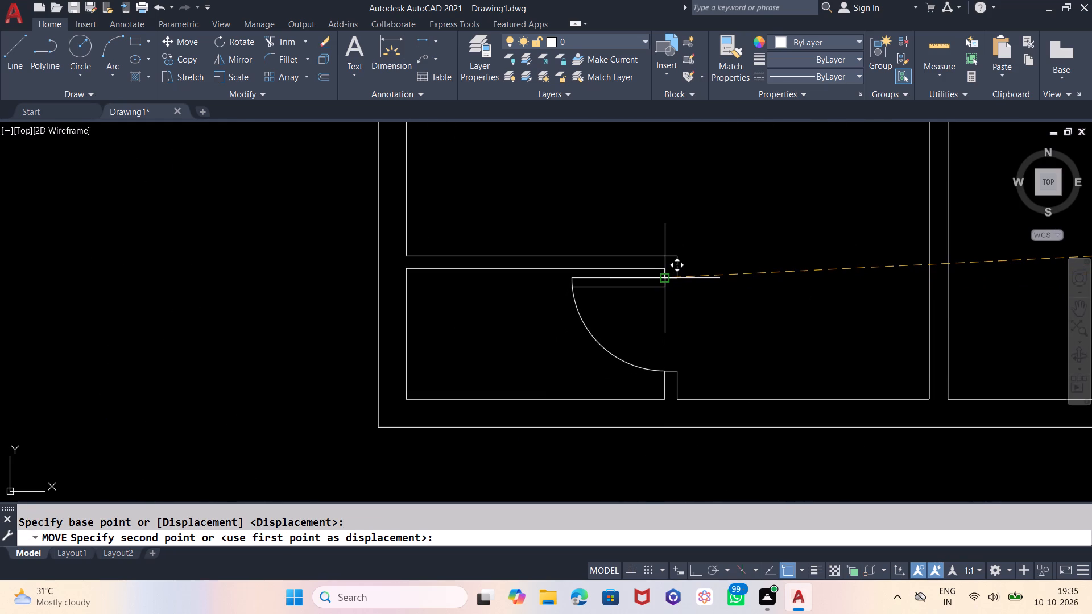
{"action": "left_click", "coordinate": [664, 281]}
Move the remaining rotated door by its leaf's upper right corner onto the upper wall stub of the small middle-left room's opening.
{"action": "scroll", "coordinate": [386, 337], "scroll_direction": "down", "scroll_amount": 5}
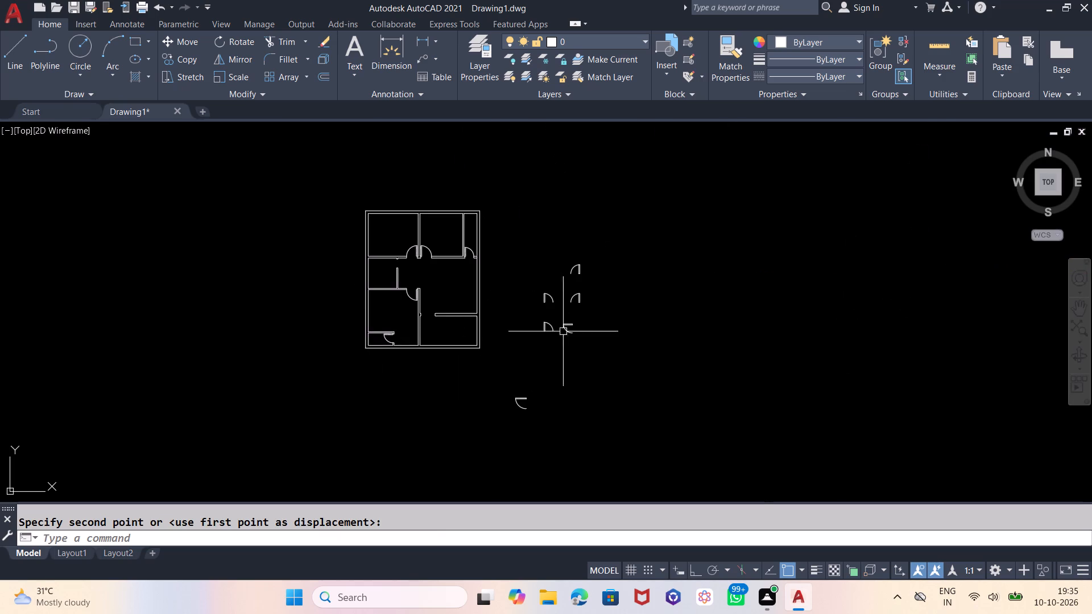
{"action": "scroll", "coordinate": [540, 318], "scroll_direction": "up", "scroll_amount": 3}
{"action": "left_click_drag", "start_coordinate": [677, 320], "coordinate": [675, 326]}
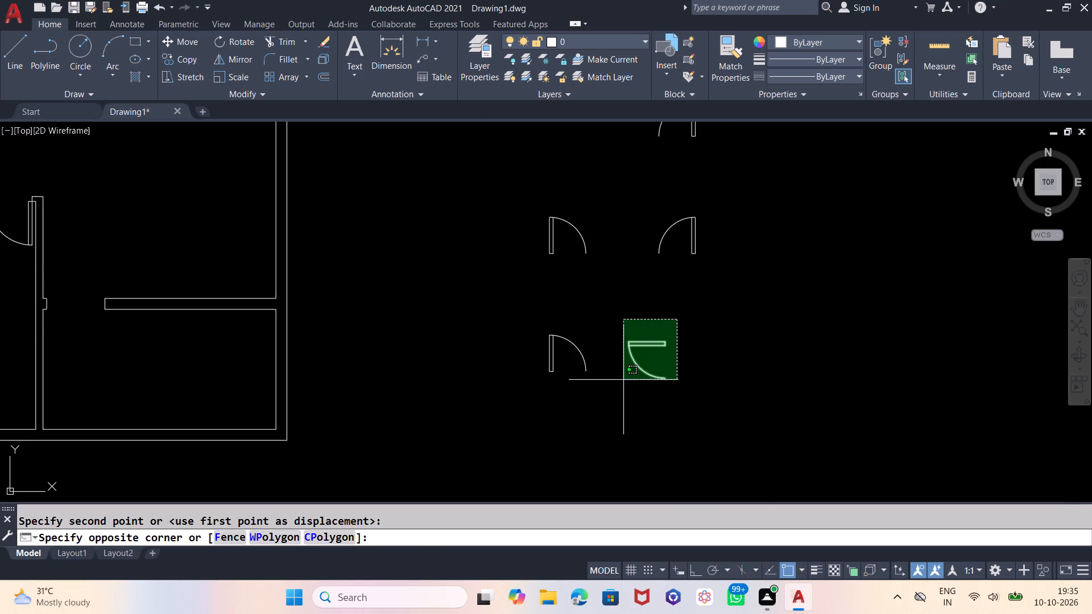
{"action": "left_click", "coordinate": [623, 380]}
{"action": "key", "text": "m"}
{"action": "key", "text": "Return"}
{"action": "scroll", "coordinate": [667, 350], "scroll_direction": "up", "scroll_amount": 1}
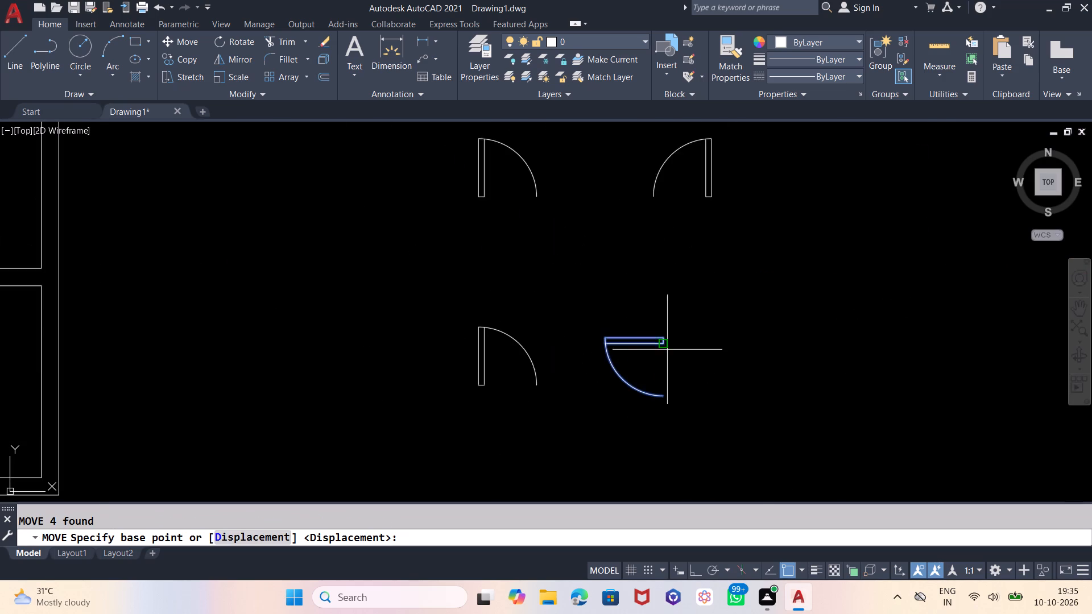
{"action": "scroll", "coordinate": [667, 350], "scroll_direction": "up", "scroll_amount": 2}
{"action": "left_click", "coordinate": [658, 320]}
{"action": "scroll", "coordinate": [827, 341], "scroll_direction": "down", "scroll_amount": 5}
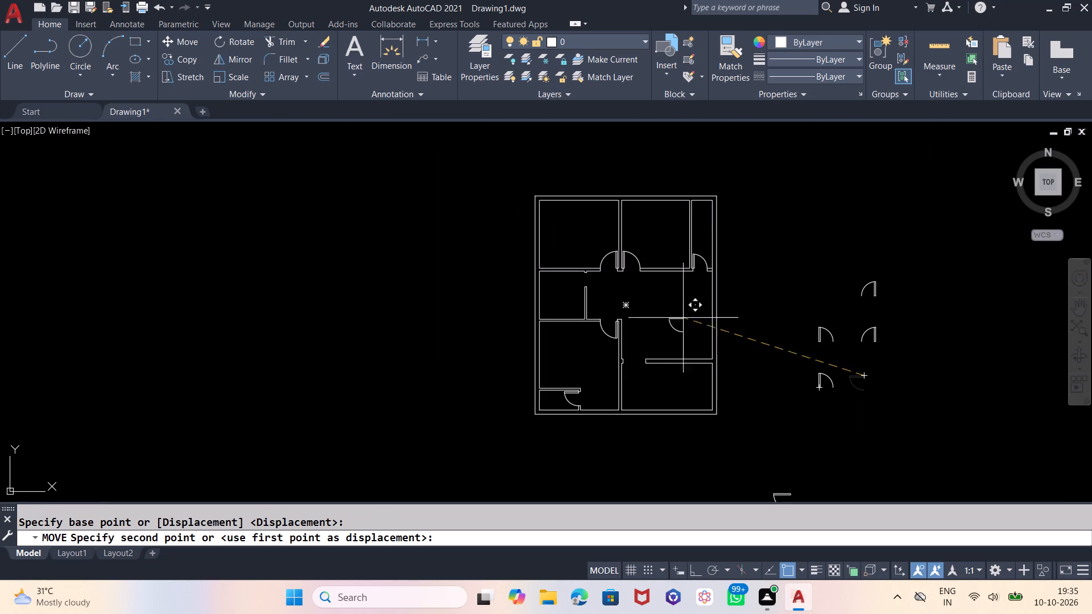
{"action": "scroll", "coordinate": [580, 278], "scroll_direction": "up", "scroll_amount": 6}
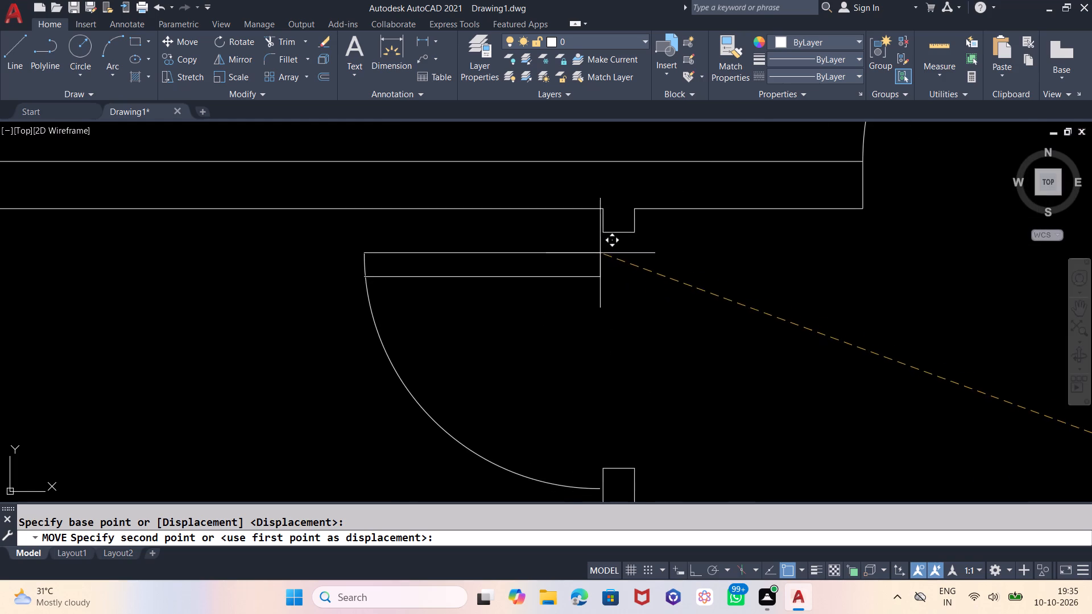
{"action": "left_click", "coordinate": [603, 233]}
Delete all leftover door symbols beside and below the floor plan.
{"action": "scroll", "coordinate": [446, 236], "scroll_direction": "down", "scroll_amount": 5}
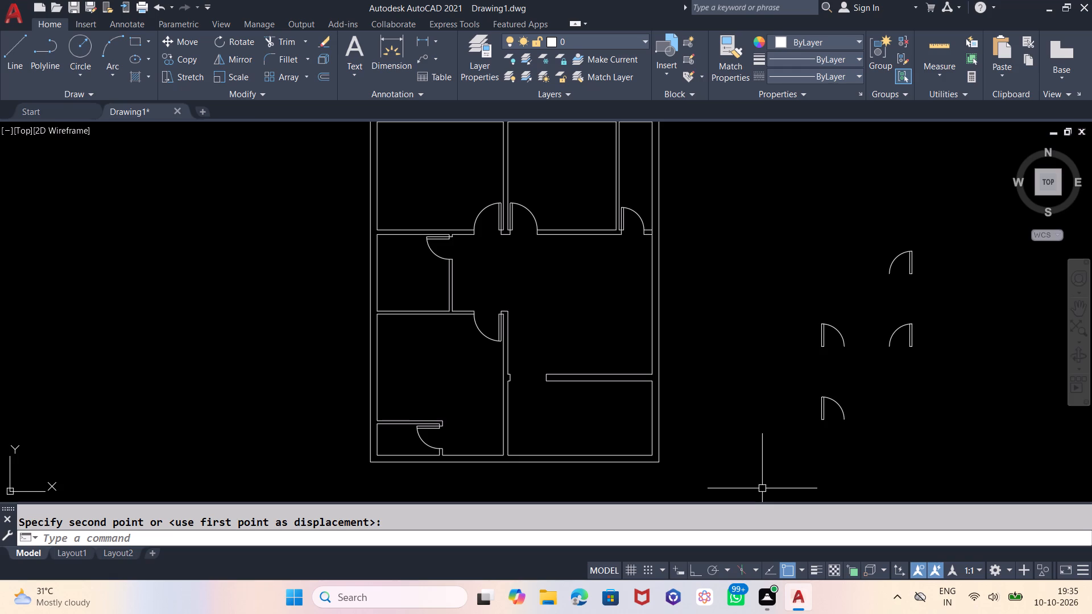
{"action": "middle_click_drag", "start_coordinate": [744, 446], "coordinate": [740, 463]}
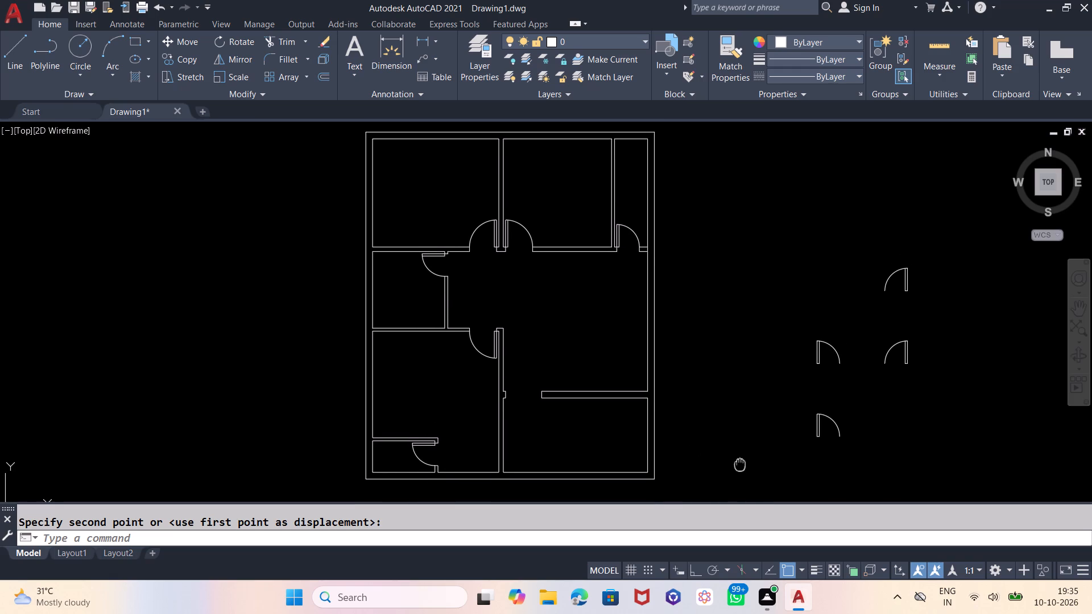
{"action": "middle_click_drag", "start_coordinate": [740, 463], "coordinate": [740, 461]}
{"action": "left_click_drag", "start_coordinate": [967, 257], "coordinate": [962, 258]}
{"action": "left_click", "coordinate": [789, 434]}
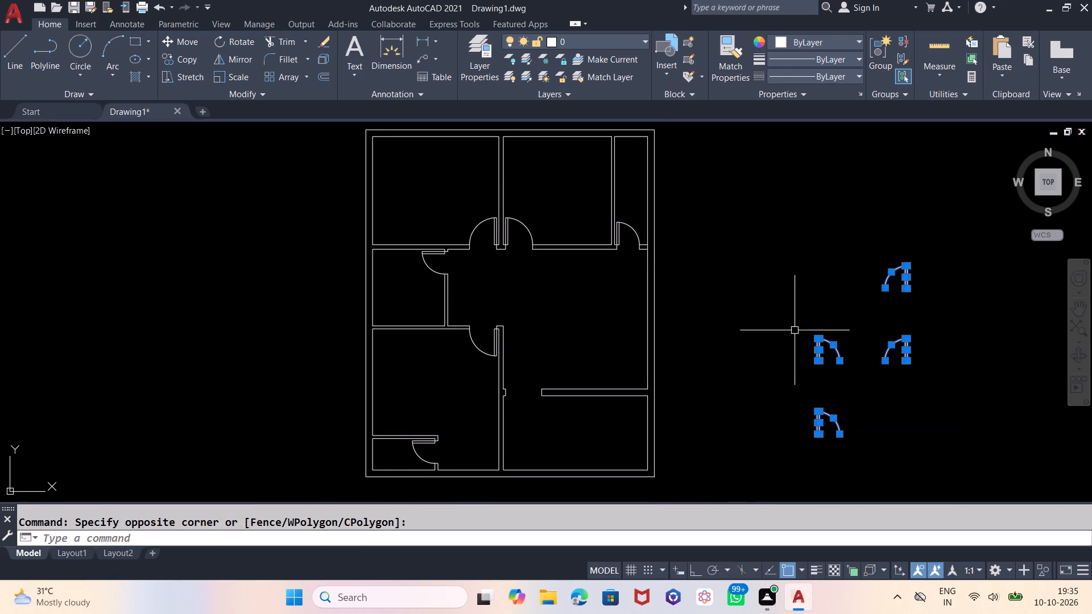
{"action": "scroll", "coordinate": [795, 321], "scroll_direction": "down", "scroll_amount": 2}
{"action": "left_click_drag", "start_coordinate": [794, 412], "coordinate": [786, 426]}
{"action": "left_click", "coordinate": [746, 476]}
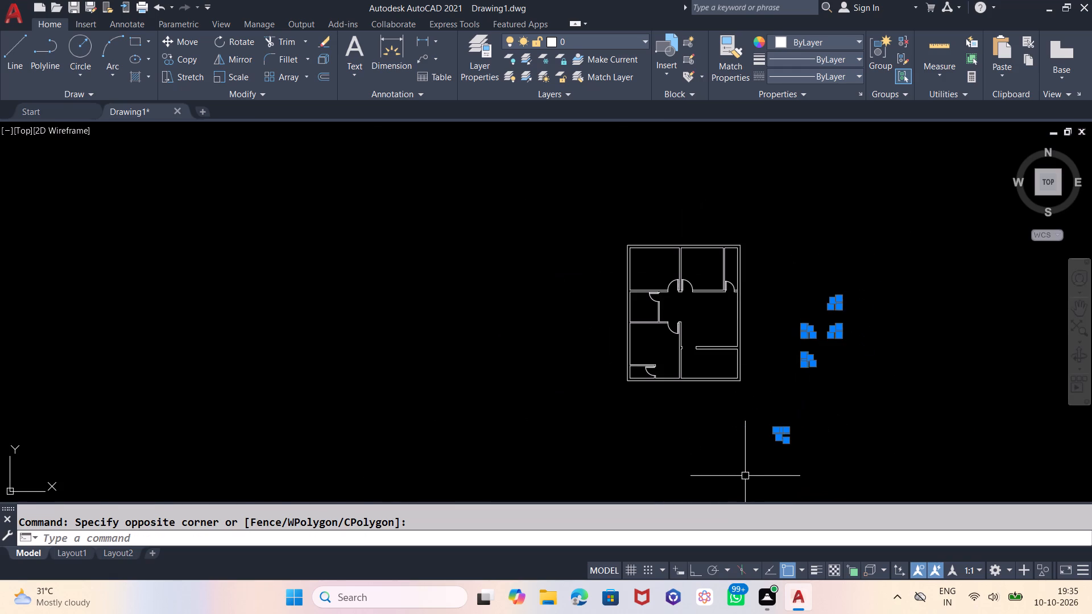
{"action": "key", "text": "Delete"}
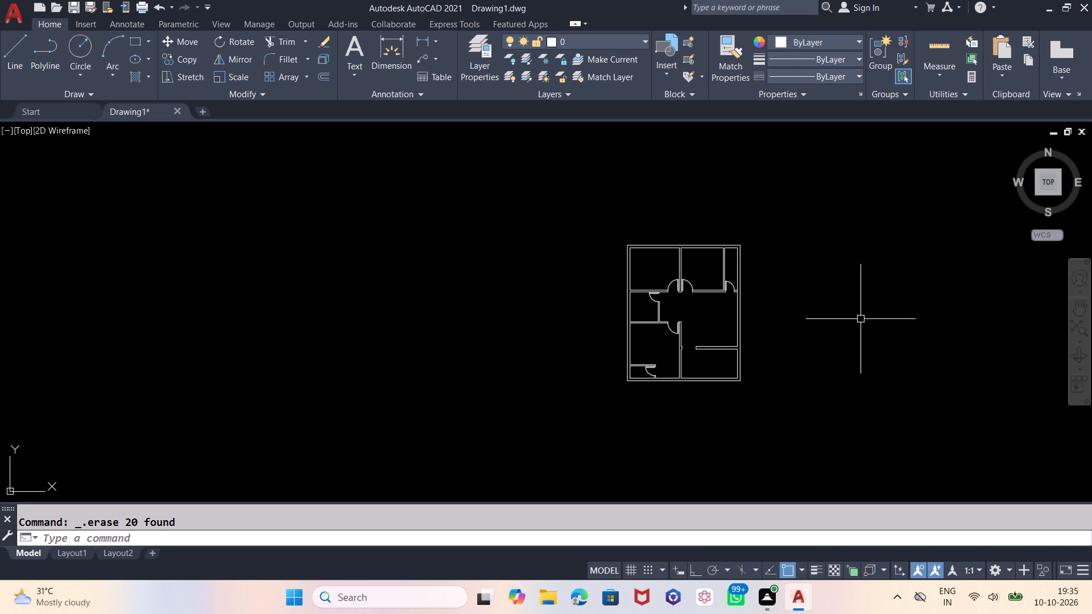
Draw an L of two lines in the empty area beside the plan, 24" straight down and 24" to the right.
{"action": "scroll", "coordinate": [780, 318], "scroll_direction": "up", "scroll_amount": 1}
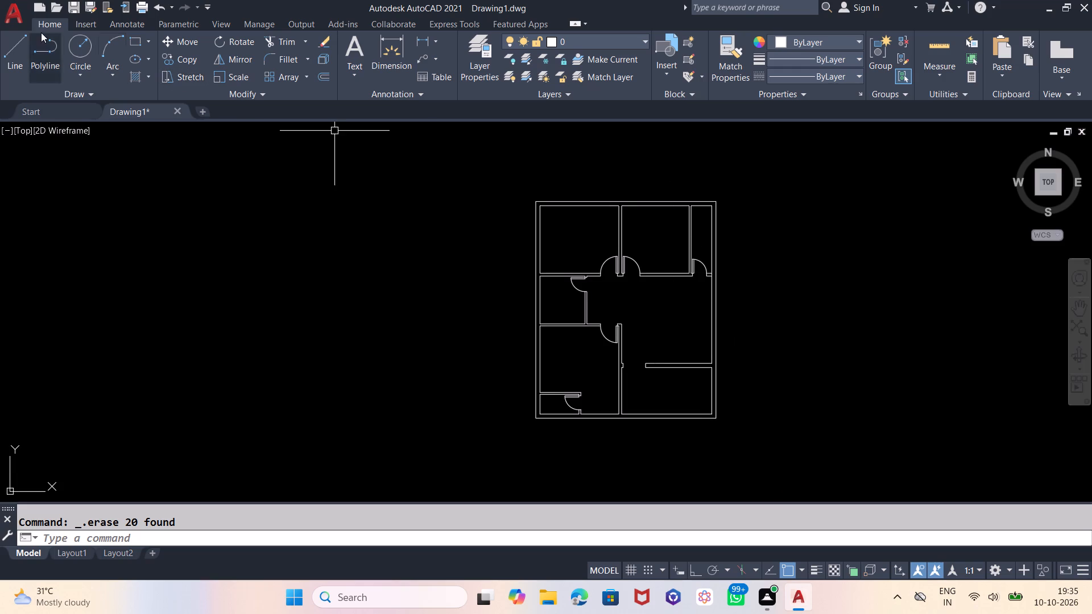
{"action": "left_click", "coordinate": [9, 41]}
{"action": "key", "text": "F8"}
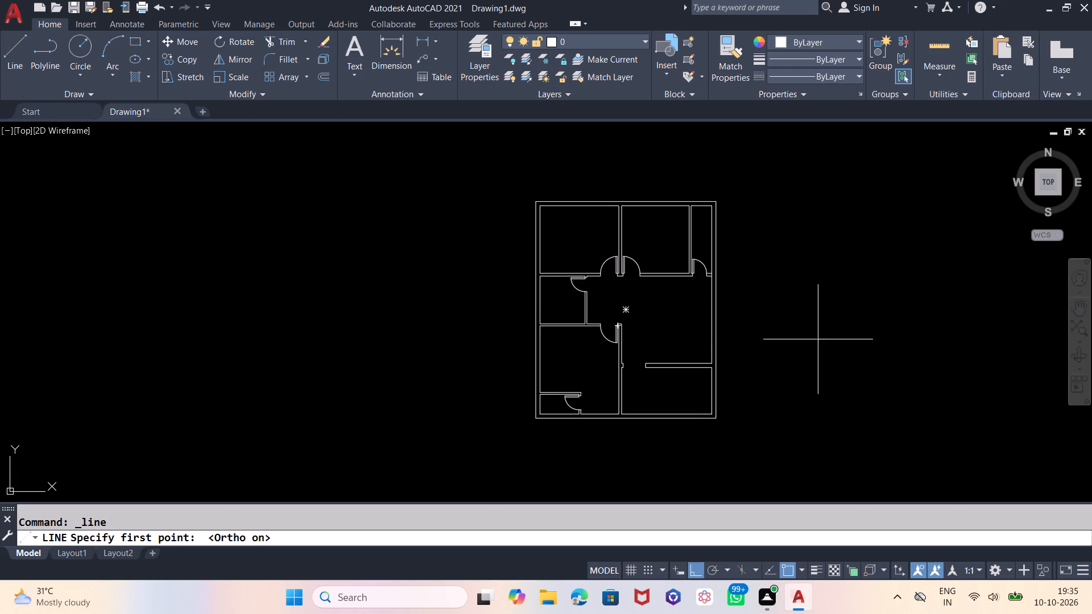
{"action": "left_click", "coordinate": [810, 305]}
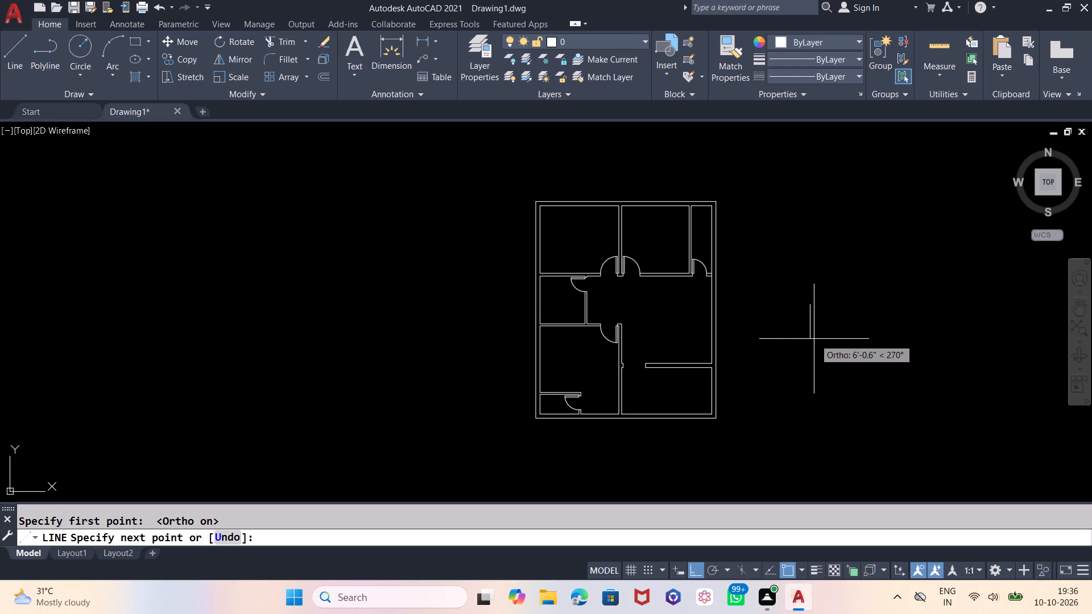
{"action": "type", "text": "24"}
{"action": "key", "text": "Return"}
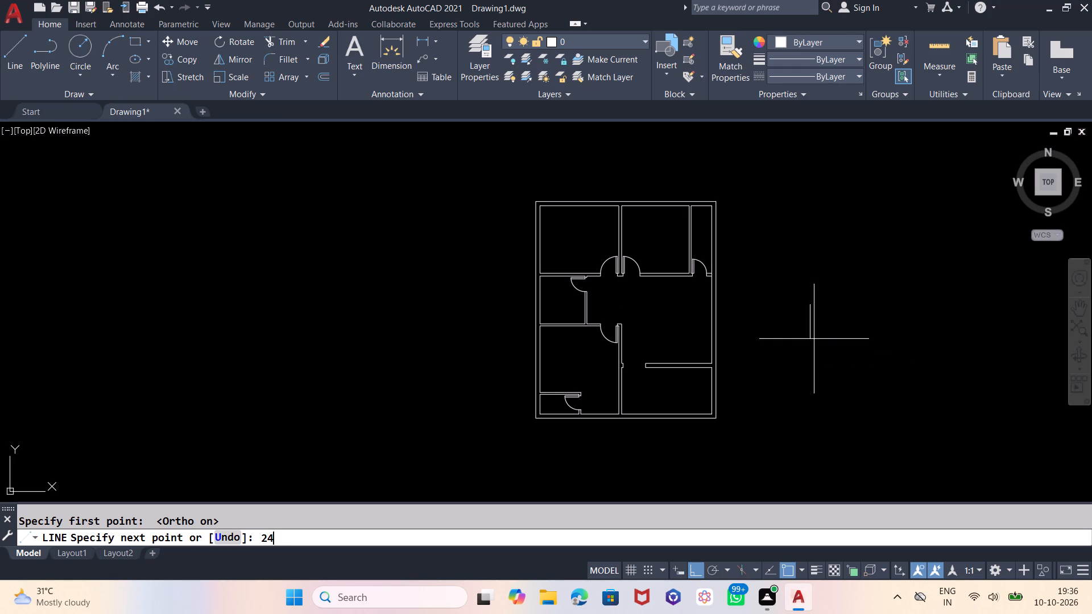
{"action": "type", "text": "24"}
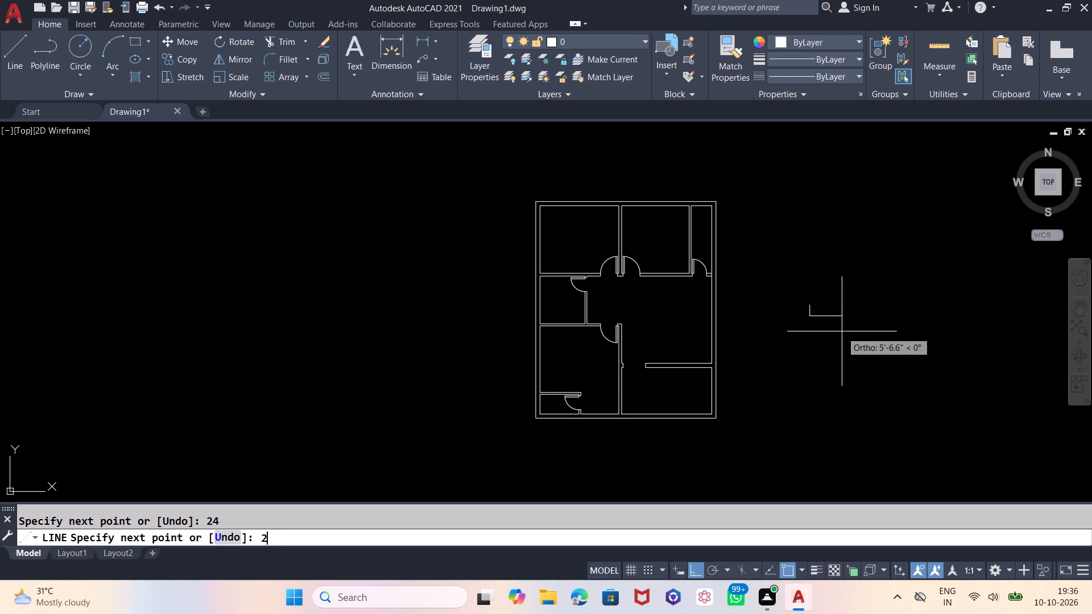
{"action": "key", "text": "Return"}
{"action": "key", "text": "Escape"}
Offset the vertical 24" line of the L by 3" to its right to form the door leaf.
{"action": "scroll", "coordinate": [822, 306], "scroll_direction": "up", "scroll_amount": 1}
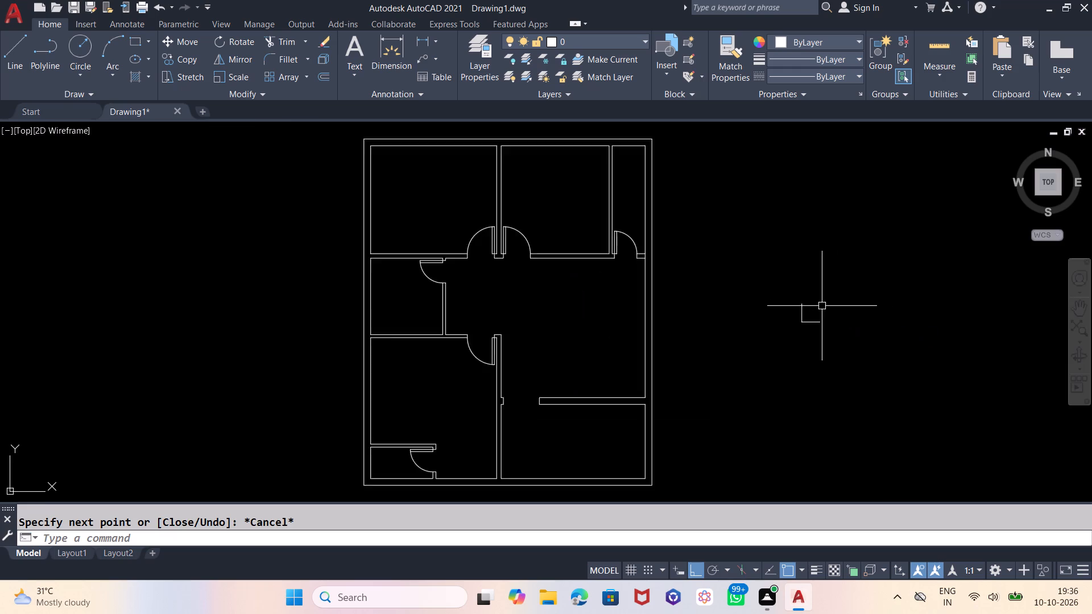
{"action": "scroll", "coordinate": [822, 306], "scroll_direction": "up", "scroll_amount": 2}
{"action": "key", "text": "o"}
{"action": "key", "text": "Return"}
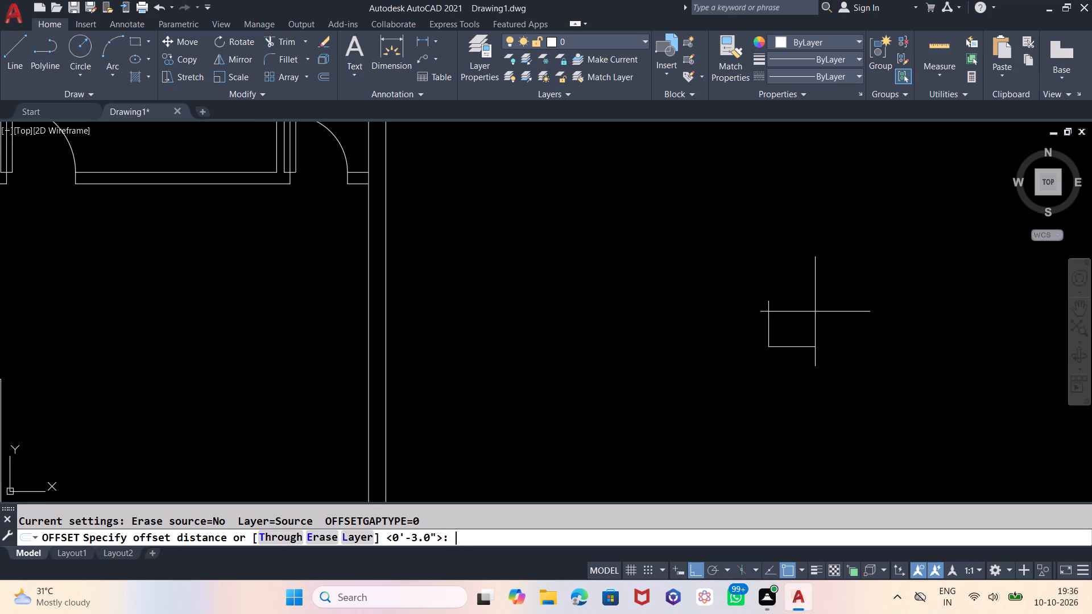
{"action": "key", "text": "3"}
{"action": "key", "text": "Return"}
{"action": "scroll", "coordinate": [764, 313], "scroll_direction": "up", "scroll_amount": 2}
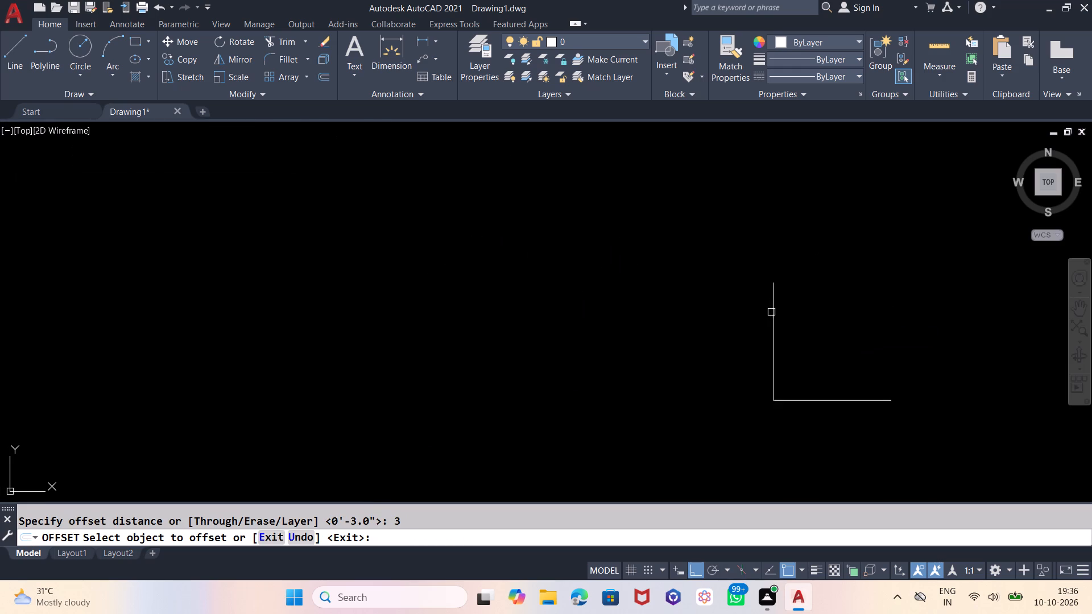
{"action": "left_click", "coordinate": [777, 309]}
{"action": "left_click", "coordinate": [773, 322]}
{"action": "left_click", "coordinate": [850, 316]}
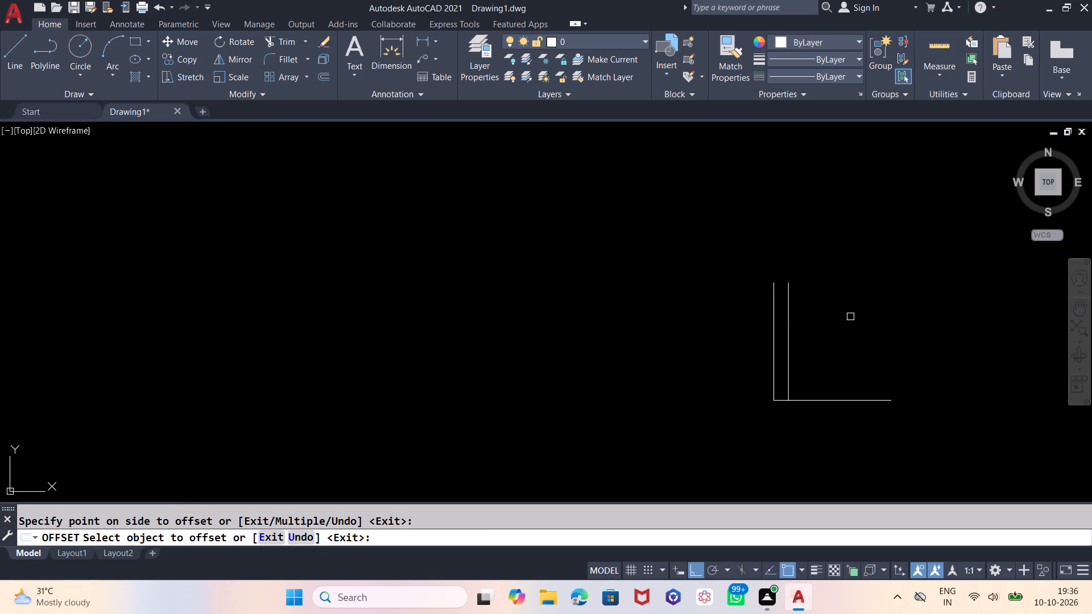
{"action": "key", "text": "Escape"}
Draw the door swing arc from the horizontal line's right end to the outer vertical line's top, centred on the L's corner.
{"action": "key", "text": "a"}
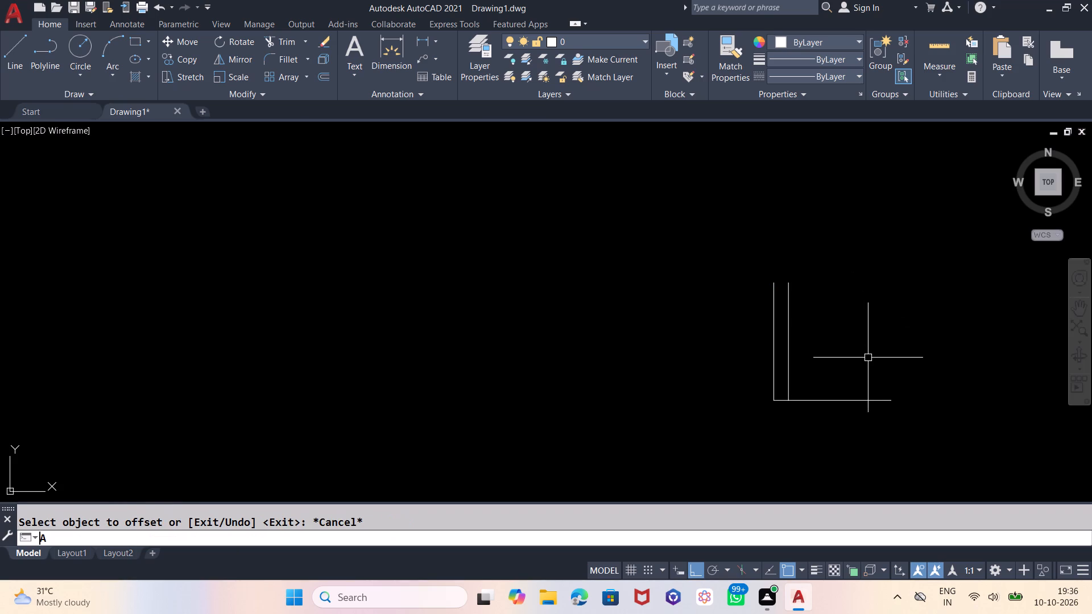
{"action": "key", "text": "Return"}
{"action": "left_click", "coordinate": [890, 397]}
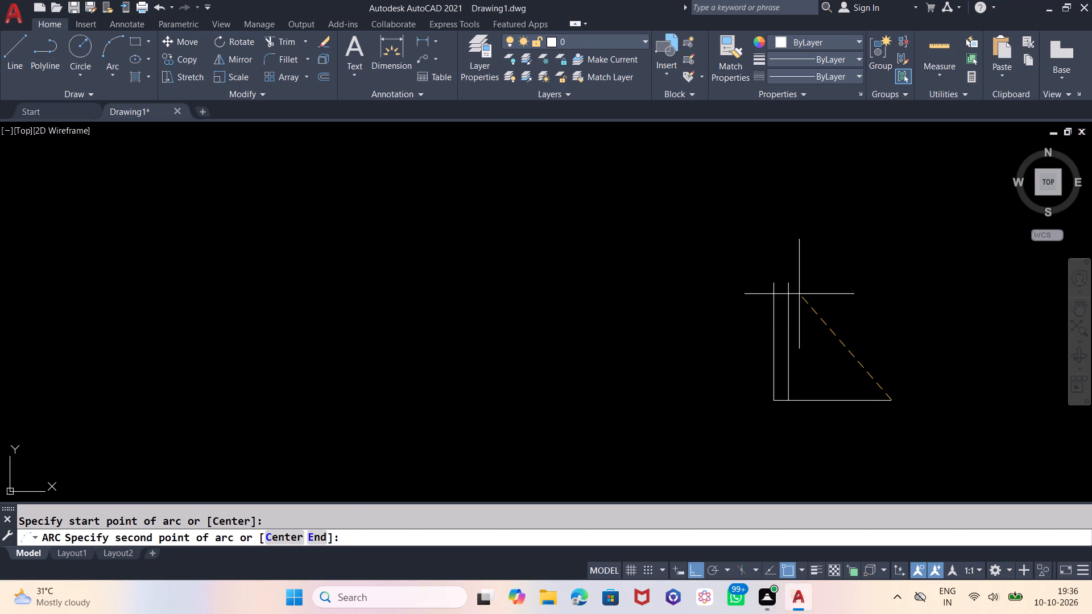
{"action": "key", "text": "e"}
{"action": "key", "text": "Return"}
{"action": "left_click", "coordinate": [774, 287]}
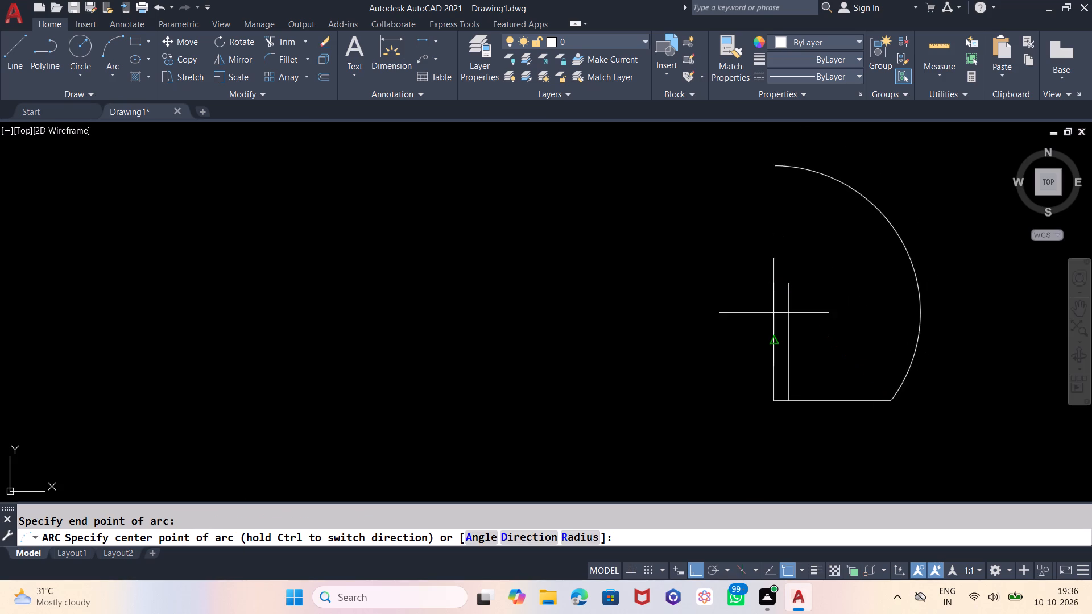
{"action": "left_click", "coordinate": [772, 397]}
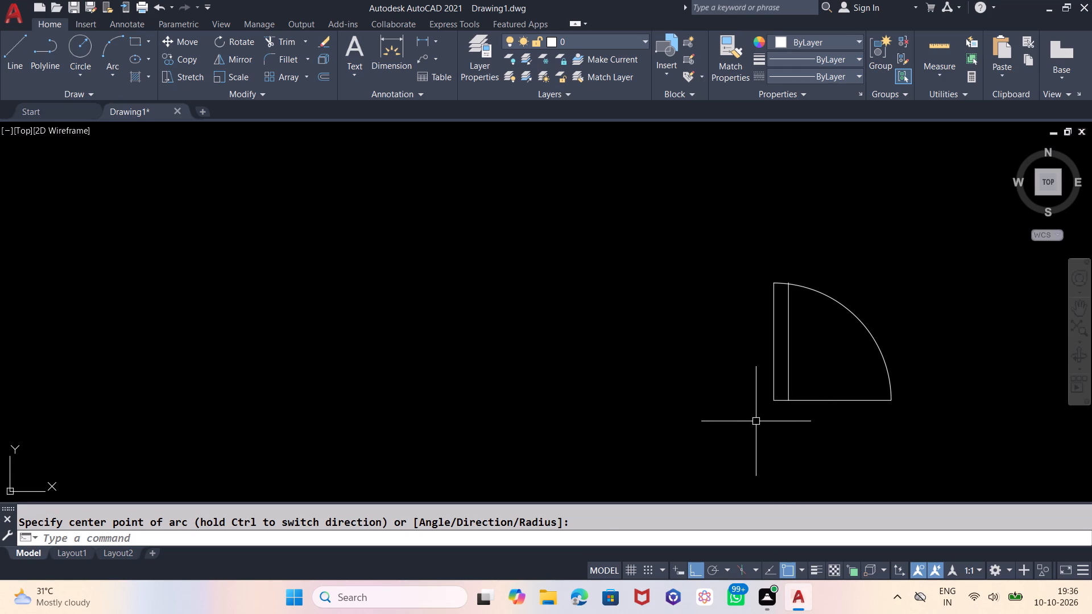
Trim away the horizontal line between the door leaf and the swing arc's end.
{"action": "type", "text": "TR"}
{"action": "key", "text": "Return"}
{"action": "key", "text": "Return"}
{"action": "left_click", "coordinate": [843, 425]}
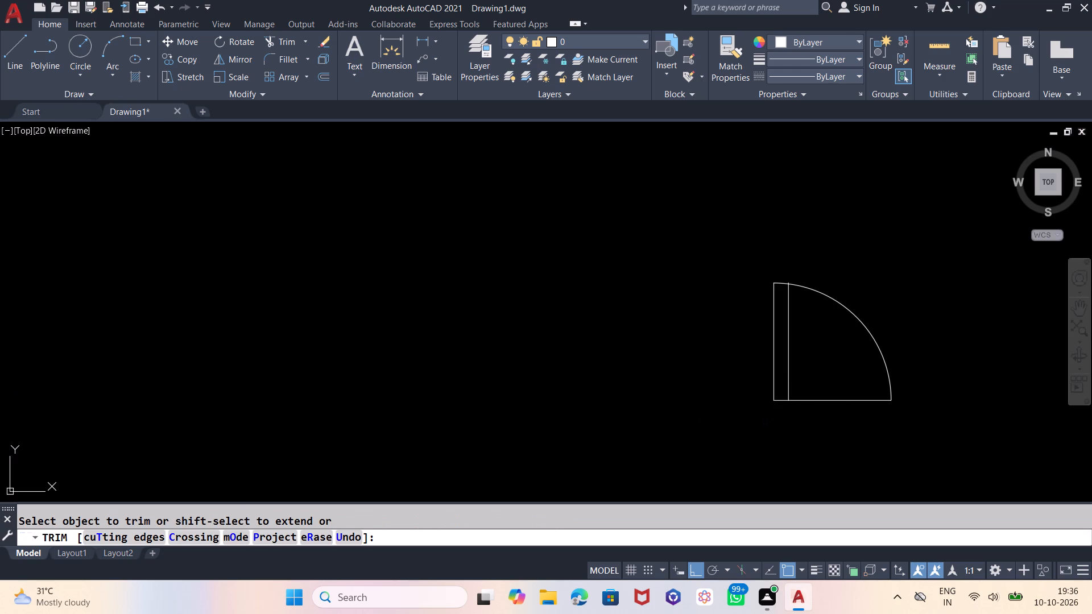
{"action": "left_click", "coordinate": [842, 397]}
{"action": "key", "text": "Escape"}
Mirror the 24" door symbol about a vertical line to its right, keeping the original.
{"action": "scroll", "coordinate": [569, 327], "scroll_direction": "down", "scroll_amount": 2}
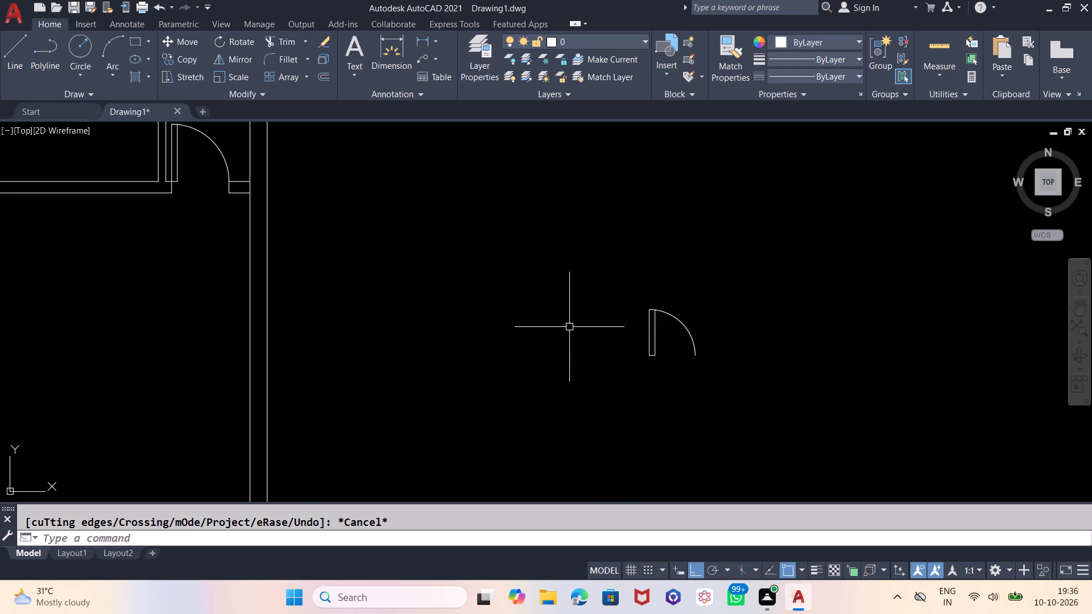
{"action": "scroll", "coordinate": [569, 327], "scroll_direction": "down", "scroll_amount": 1}
{"action": "left_click", "coordinate": [680, 302]}
{"action": "left_click", "coordinate": [590, 375]}
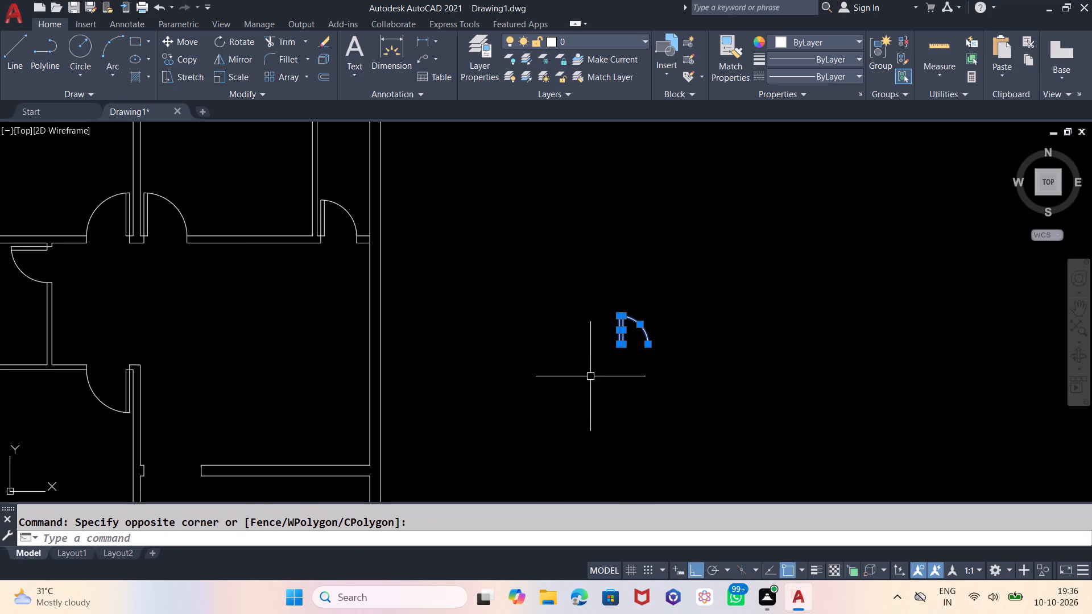
{"action": "type", "text": "MI"}
{"action": "key", "text": "Return"}
{"action": "left_click", "coordinate": [694, 326]}
{"action": "left_click", "coordinate": [693, 375]}
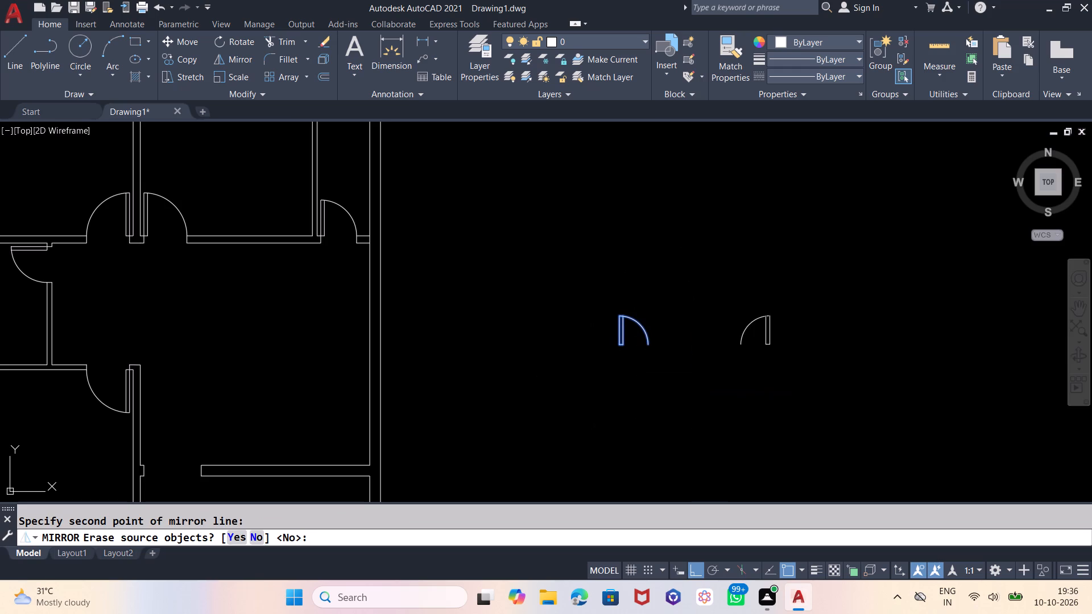
{"action": "key", "text": "Return"}
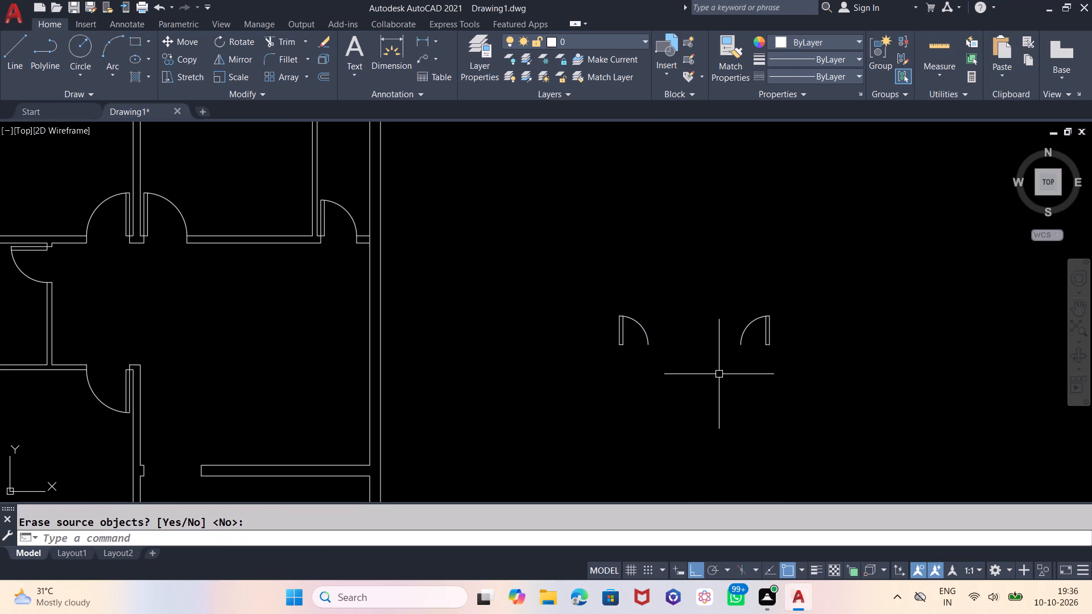
With Ortho off, move the original 24" door by its leaf's lower left corner onto the left stub's upper corner at the bottom-right room's opening.
{"action": "left_click", "coordinate": [686, 283]}
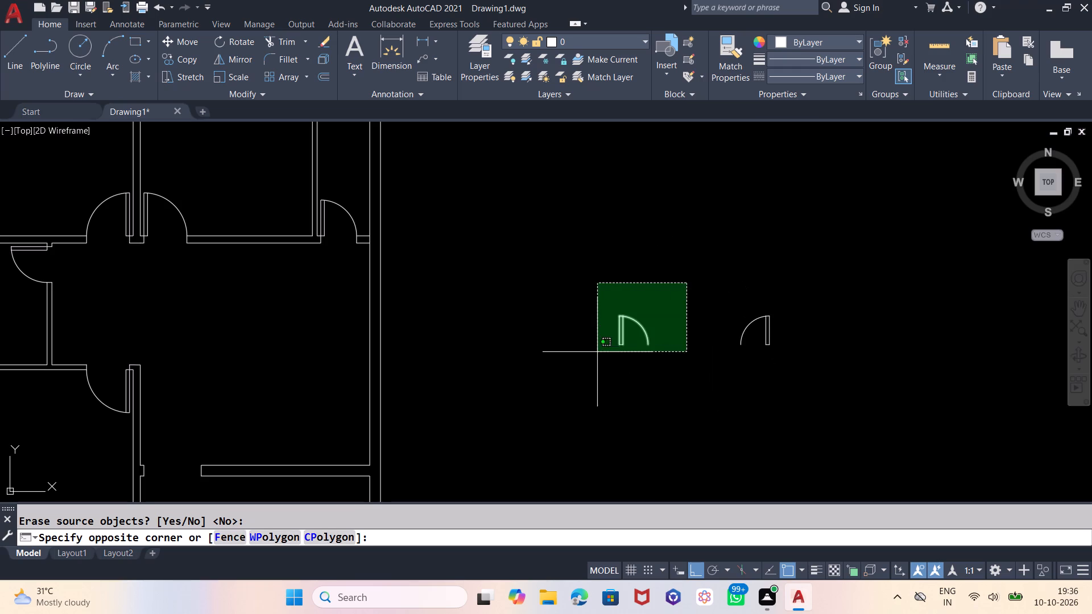
{"action": "left_click", "coordinate": [595, 355]}
{"action": "key", "text": "F8"}
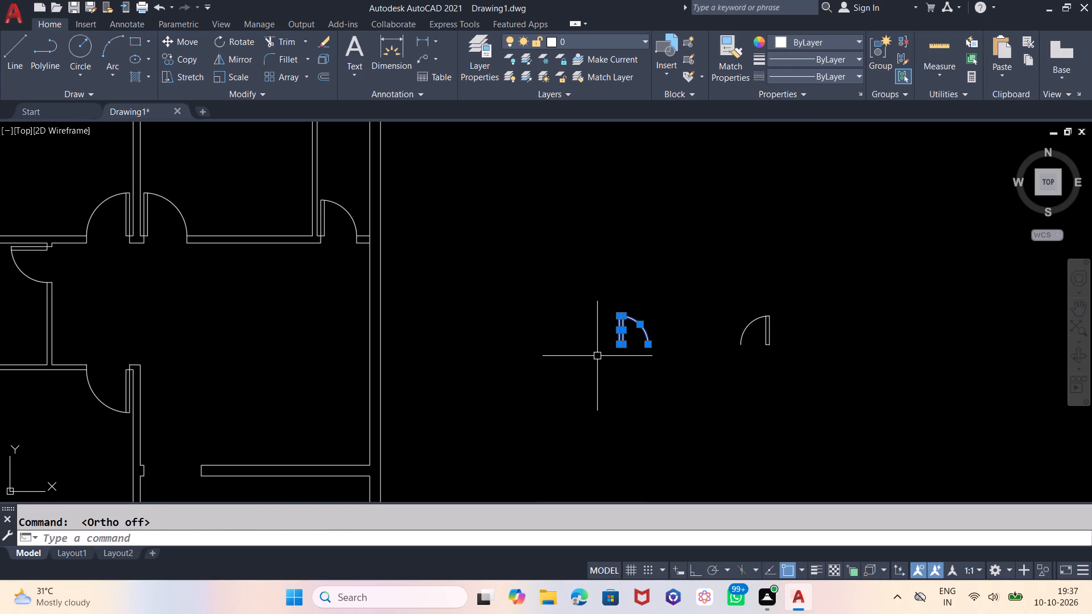
{"action": "key", "text": "m"}
{"action": "key", "text": "Return"}
{"action": "scroll", "coordinate": [598, 353], "scroll_direction": "up", "scroll_amount": 3}
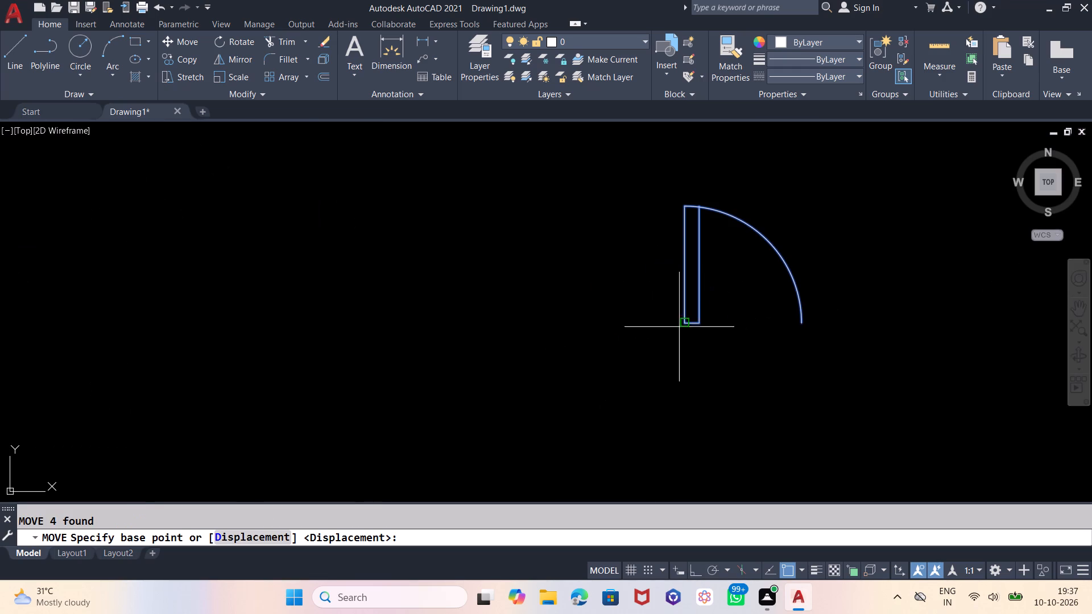
{"action": "left_click", "coordinate": [684, 326]}
{"action": "scroll", "coordinate": [818, 304], "scroll_direction": "down", "scroll_amount": 4}
{"action": "scroll", "coordinate": [491, 379], "scroll_direction": "up", "scroll_amount": 3}
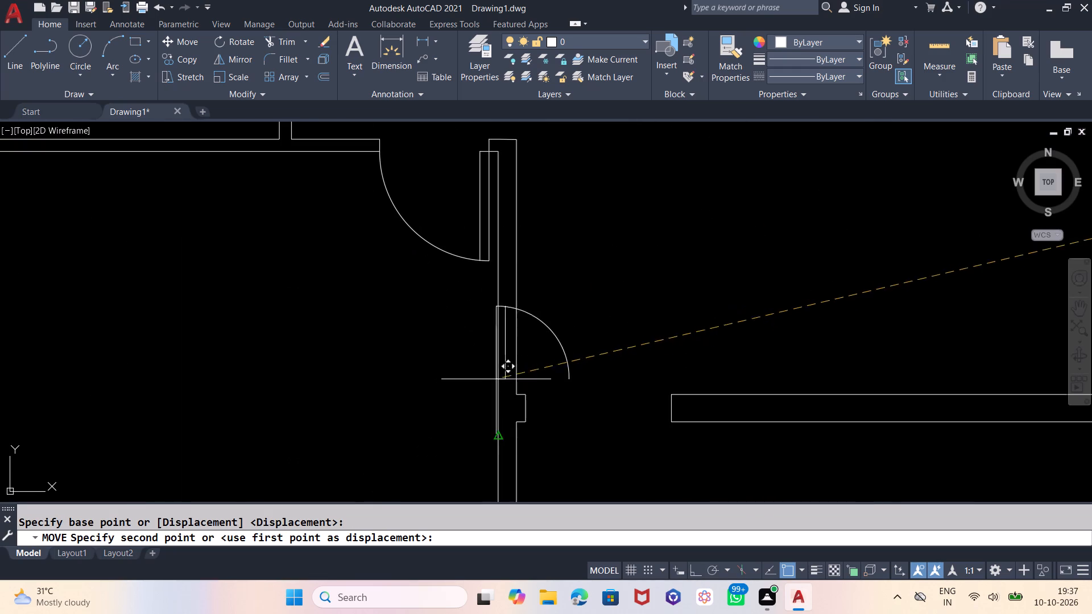
{"action": "scroll", "coordinate": [522, 391], "scroll_direction": "up", "scroll_amount": 3}
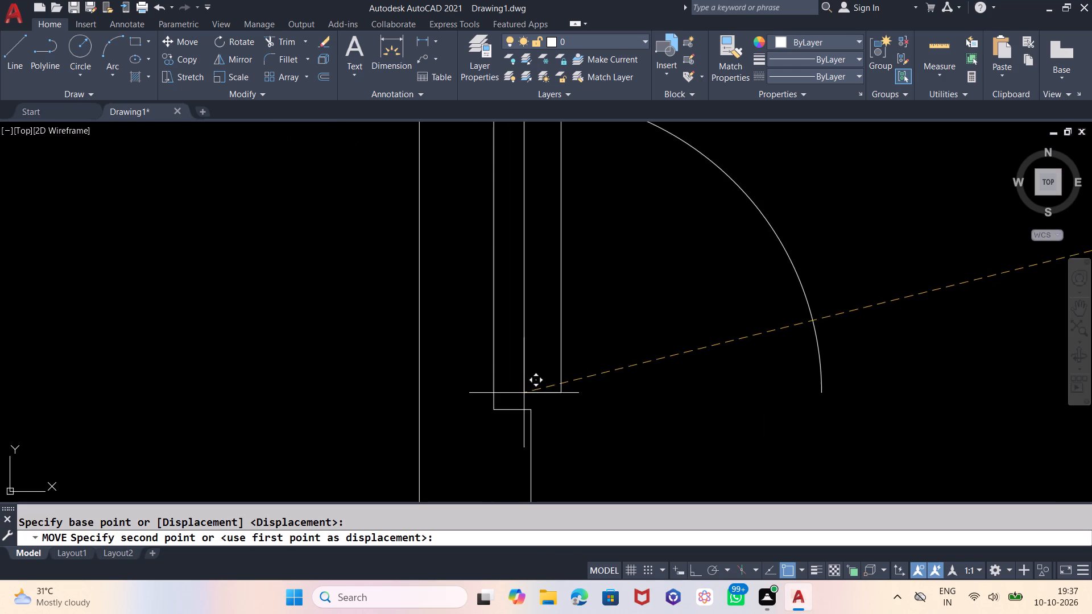
{"action": "left_click", "coordinate": [528, 411]}
Move the mirrored 24" door by its leaf's lower right corner onto the upper corner of the wall end across the bottom-right room's opening.
{"action": "scroll", "coordinate": [424, 422], "scroll_direction": "down", "scroll_amount": 2}
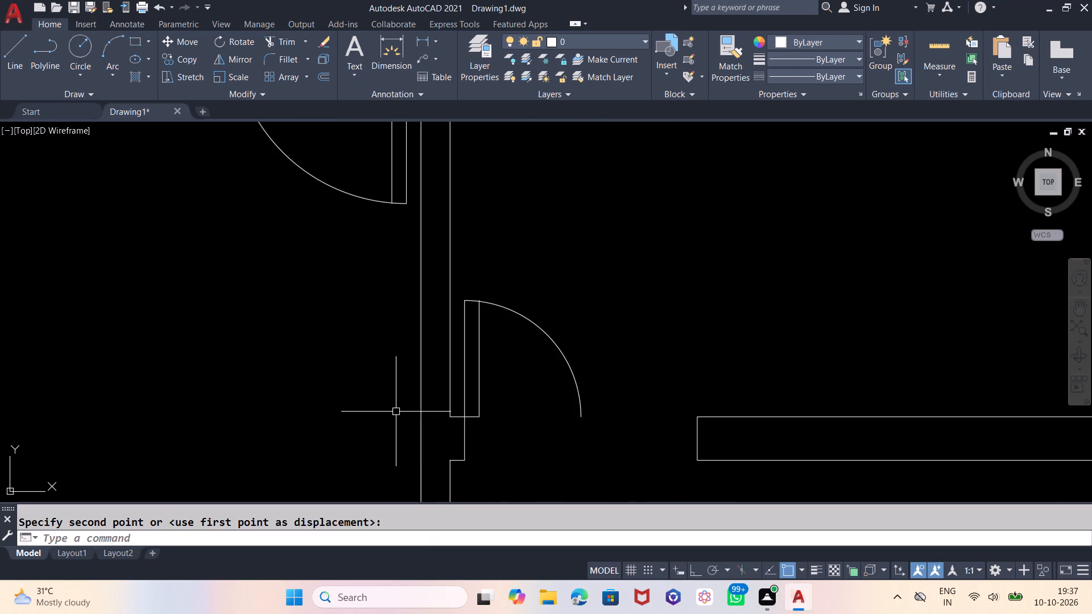
{"action": "scroll", "coordinate": [334, 329], "scroll_direction": "down", "scroll_amount": 1}
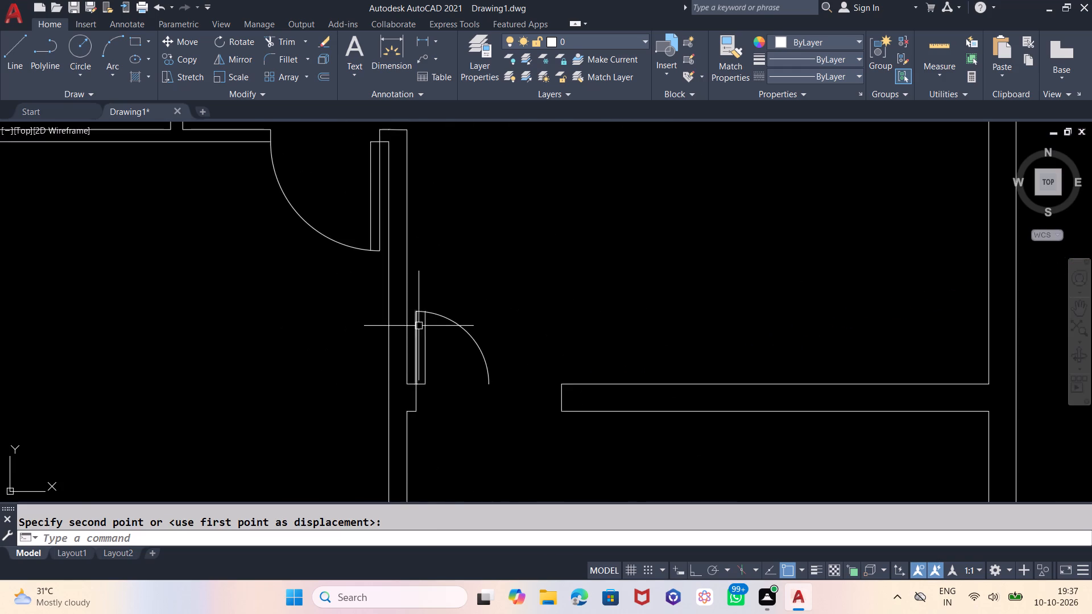
{"action": "scroll", "coordinate": [416, 325], "scroll_direction": "down", "scroll_amount": 3}
{"action": "left_click_drag", "start_coordinate": [830, 227], "coordinate": [819, 246]}
{"action": "left_click", "coordinate": [728, 314]}
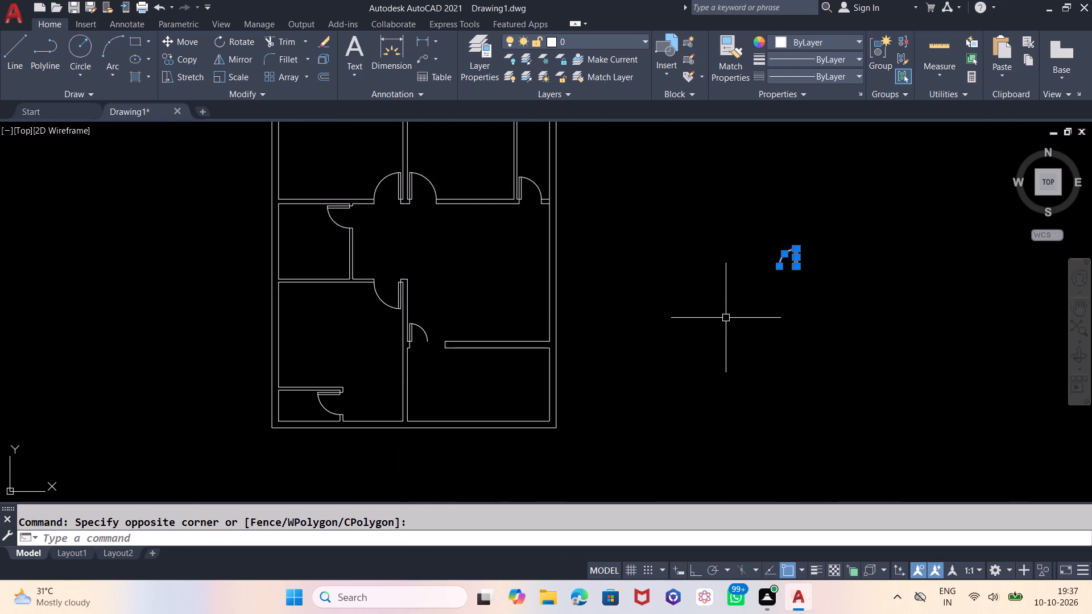
{"action": "key", "text": "m"}
{"action": "key", "text": "Return"}
{"action": "scroll", "coordinate": [775, 262], "scroll_direction": "up", "scroll_amount": 3}
{"action": "scroll", "coordinate": [867, 251], "scroll_direction": "up", "scroll_amount": 3}
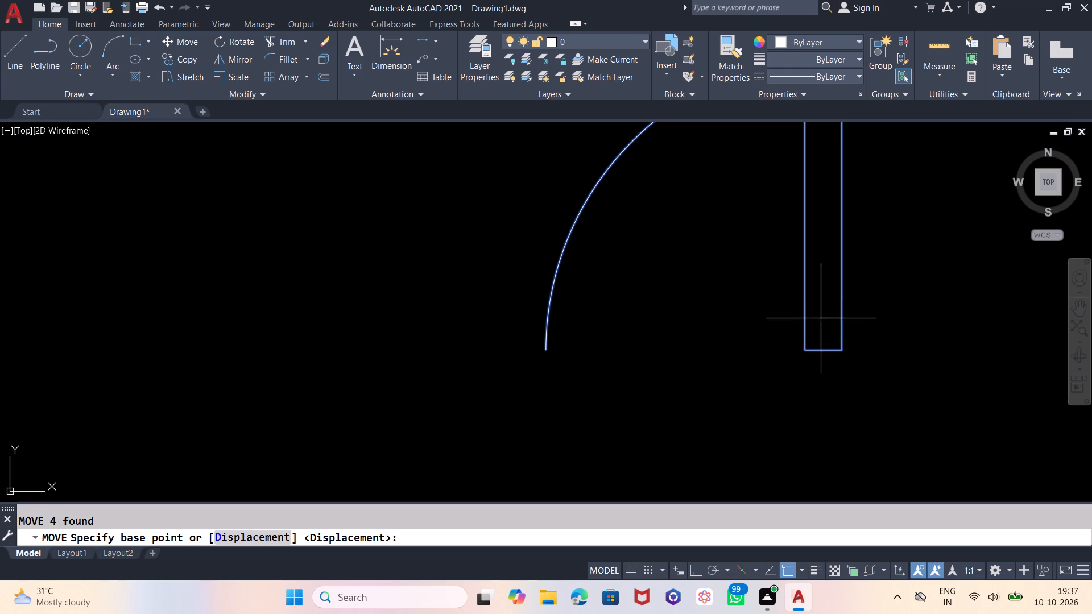
{"action": "left_click", "coordinate": [842, 347]}
{"action": "scroll", "coordinate": [903, 273], "scroll_direction": "down", "scroll_amount": 5}
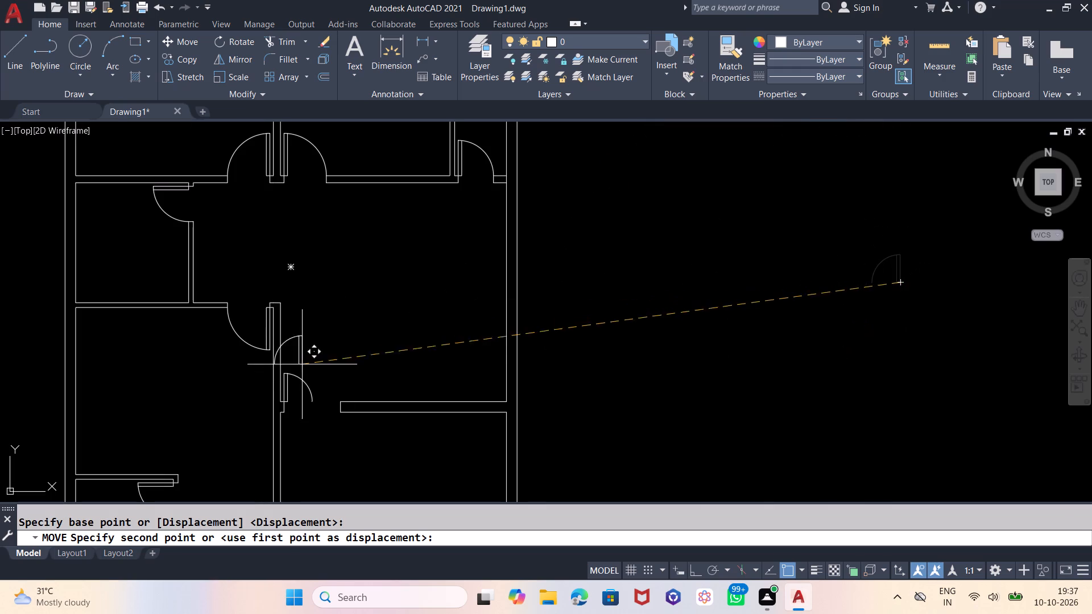
{"action": "scroll", "coordinate": [307, 399], "scroll_direction": "up", "scroll_amount": 2}
{"action": "left_click", "coordinate": [388, 408]}
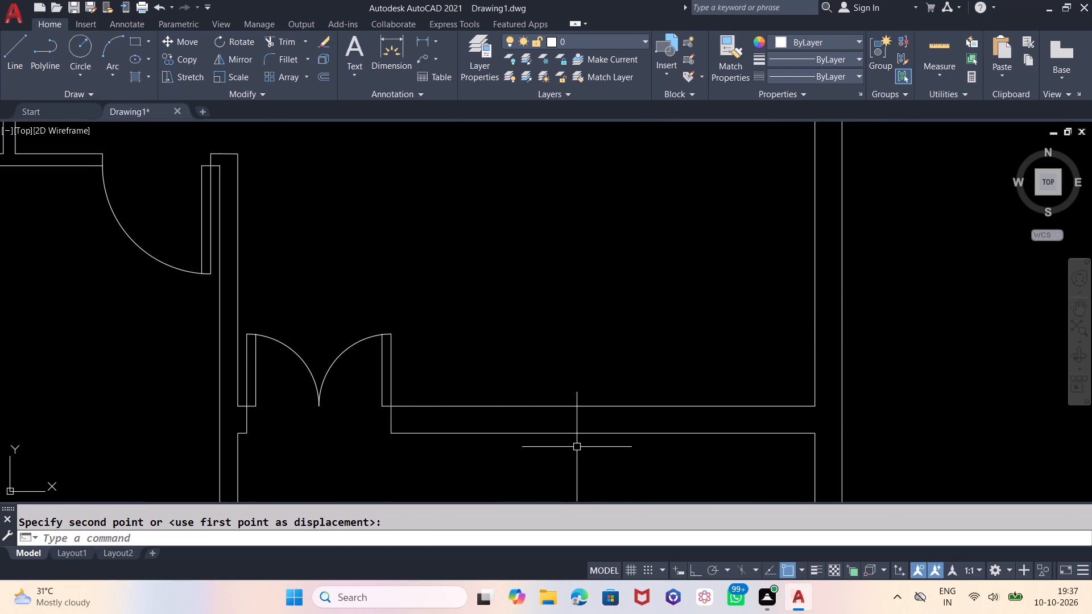
Zoom to the drawing extents and review the whole floor plan with its doors.
{"action": "scroll", "coordinate": [321, 284], "scroll_direction": "down", "scroll_amount": 1}
{"action": "scroll", "coordinate": [382, 285], "scroll_direction": "down", "scroll_amount": 1}
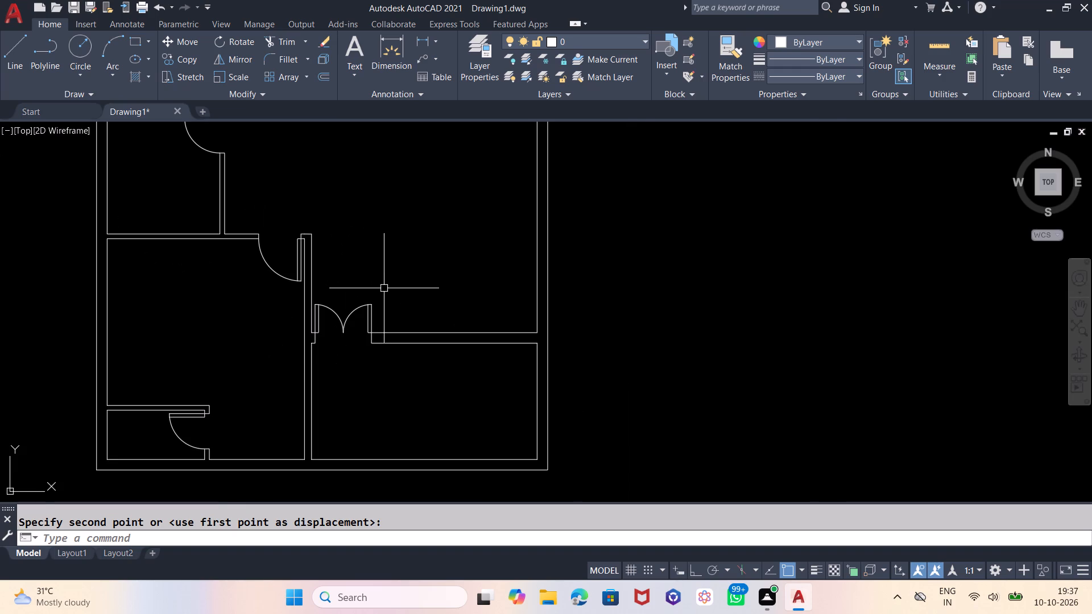
{"action": "scroll", "coordinate": [386, 287], "scroll_direction": "down", "scroll_amount": 1}
{"action": "scroll", "coordinate": [468, 459], "scroll_direction": "down", "scroll_amount": 1}
{"action": "key", "text": "z"}
{"action": "key", "text": "Return"}
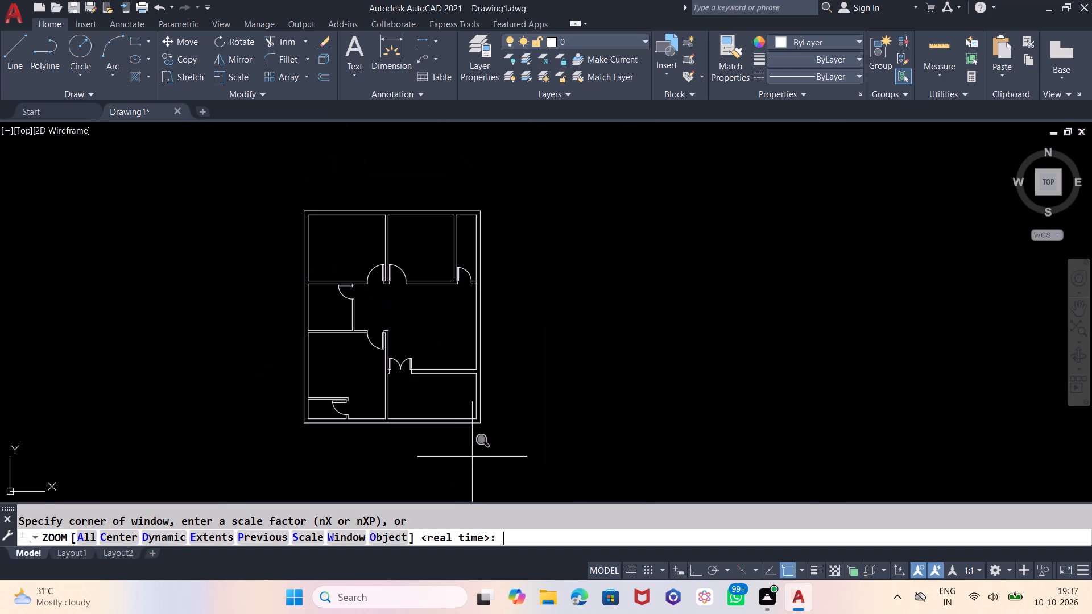
{"action": "key", "text": "e"}
{"action": "key", "text": "Return"}
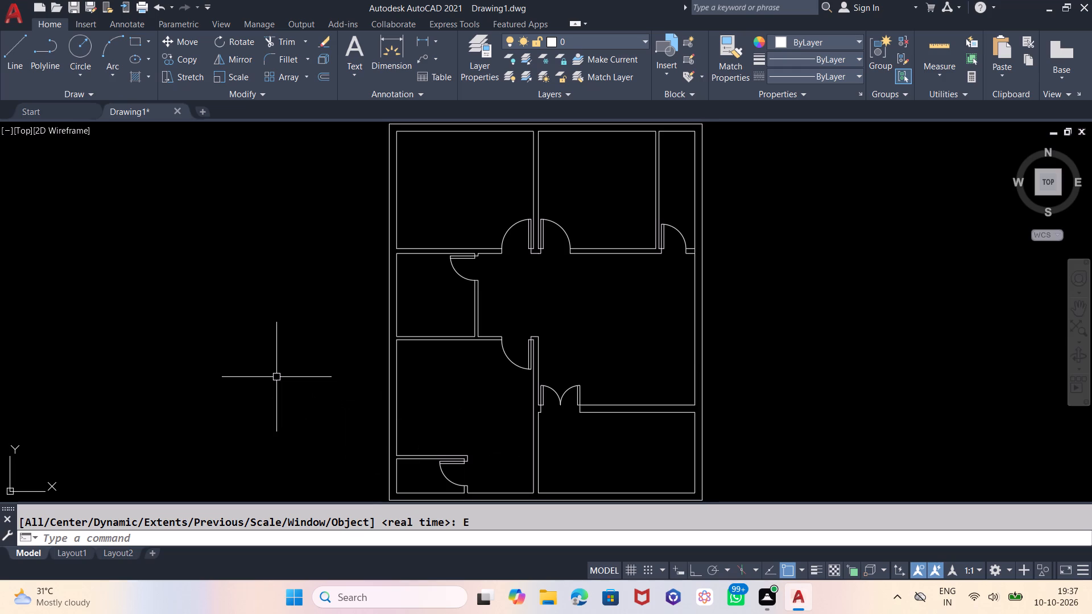
{"action": "middle_click_drag", "start_coordinate": [274, 377], "coordinate": [235, 377]}
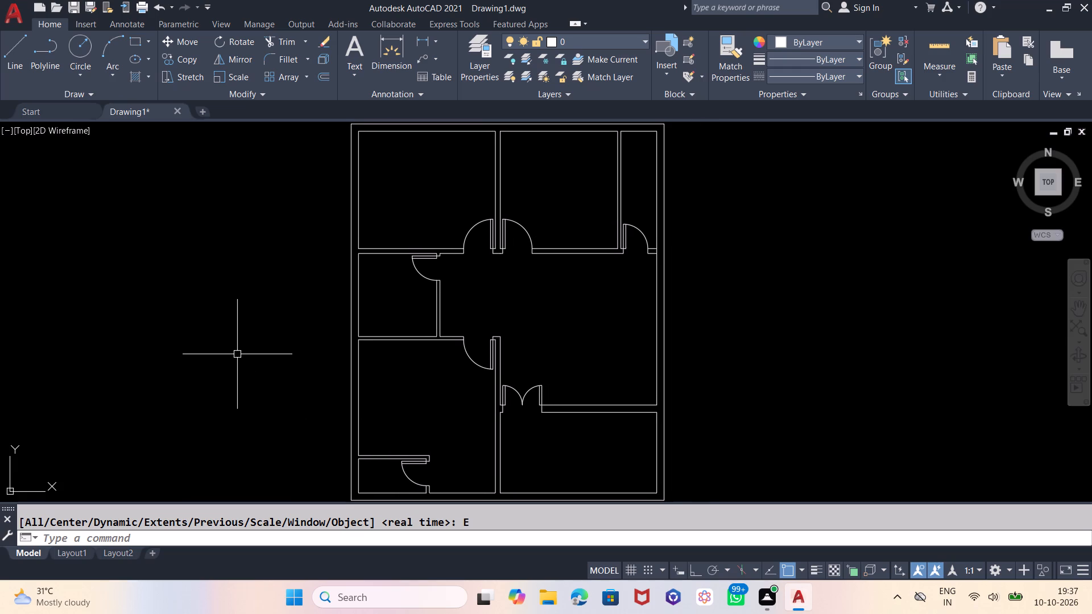
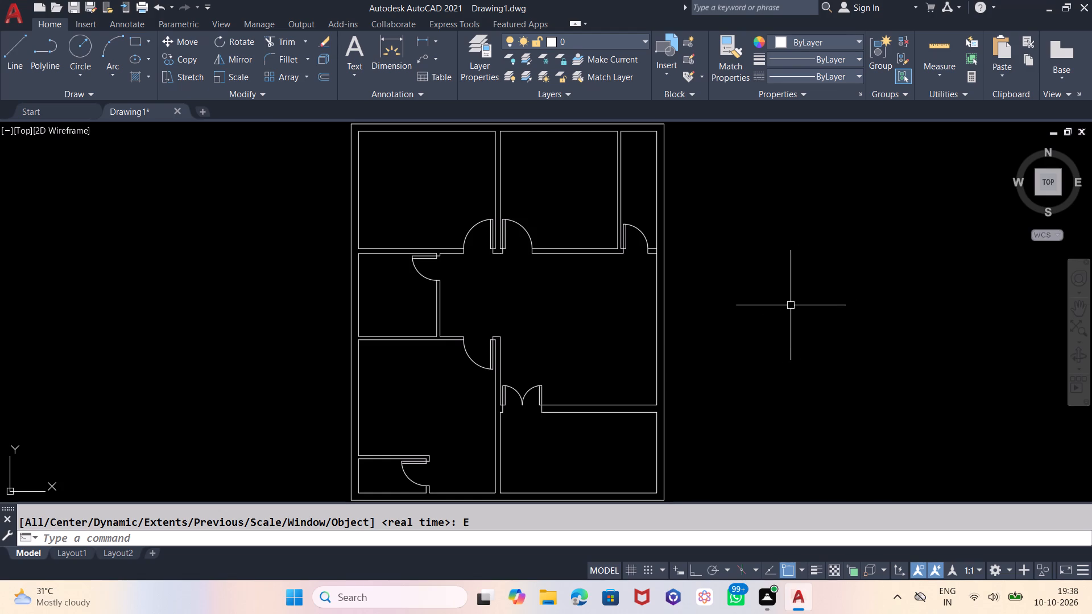
Draw a 5' by 9" rectangle in the empty space to the right of the floor plan as a window outline.
{"action": "left_click", "coordinate": [135, 39]}
{"action": "middle_click_drag", "start_coordinate": [779, 298], "coordinate": [657, 302]}
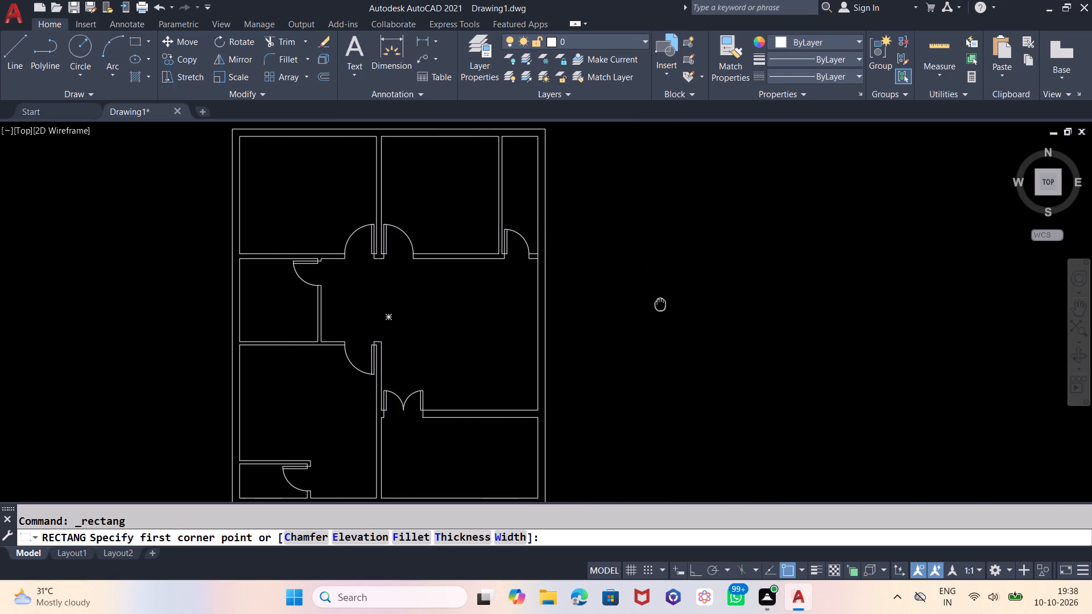
{"action": "middle_click_drag", "start_coordinate": [657, 302], "coordinate": [614, 298]}
{"action": "left_click", "coordinate": [634, 276]}
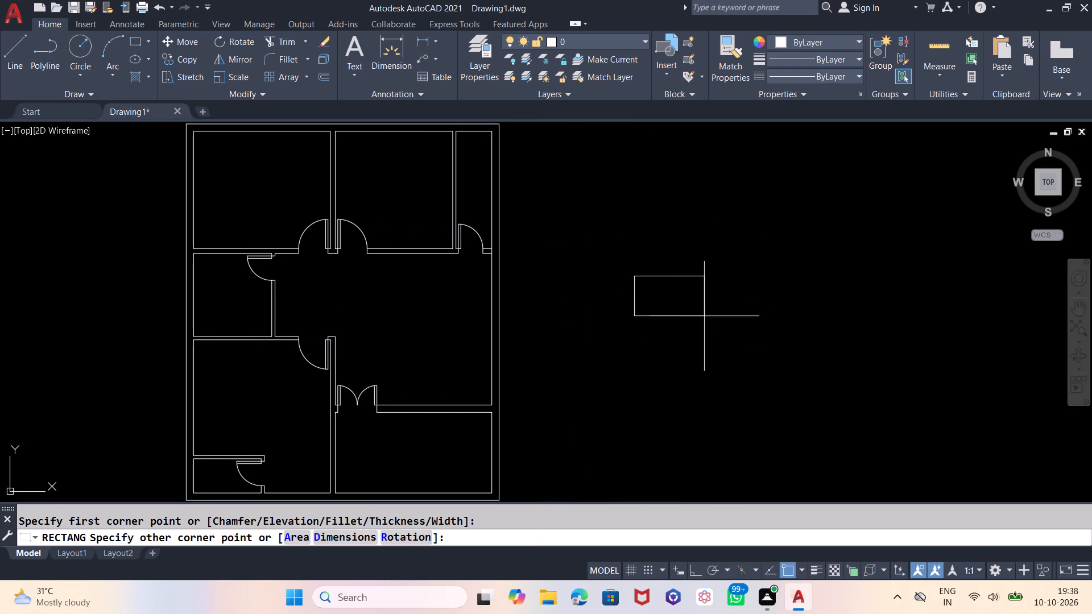
{"action": "key", "text": "shift+at"}
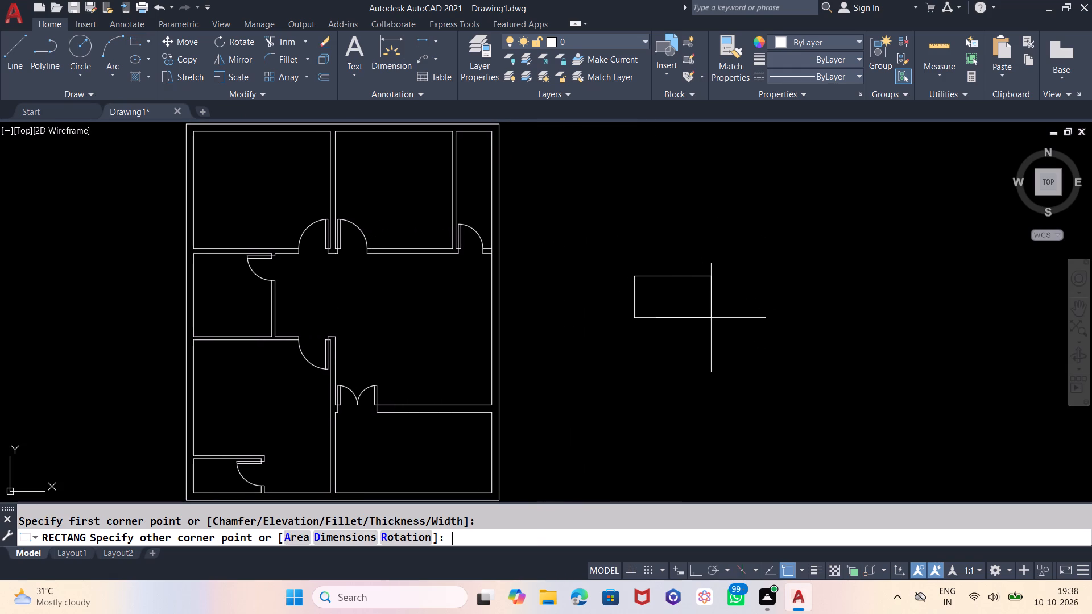
{"action": "type", "text": "5'"}
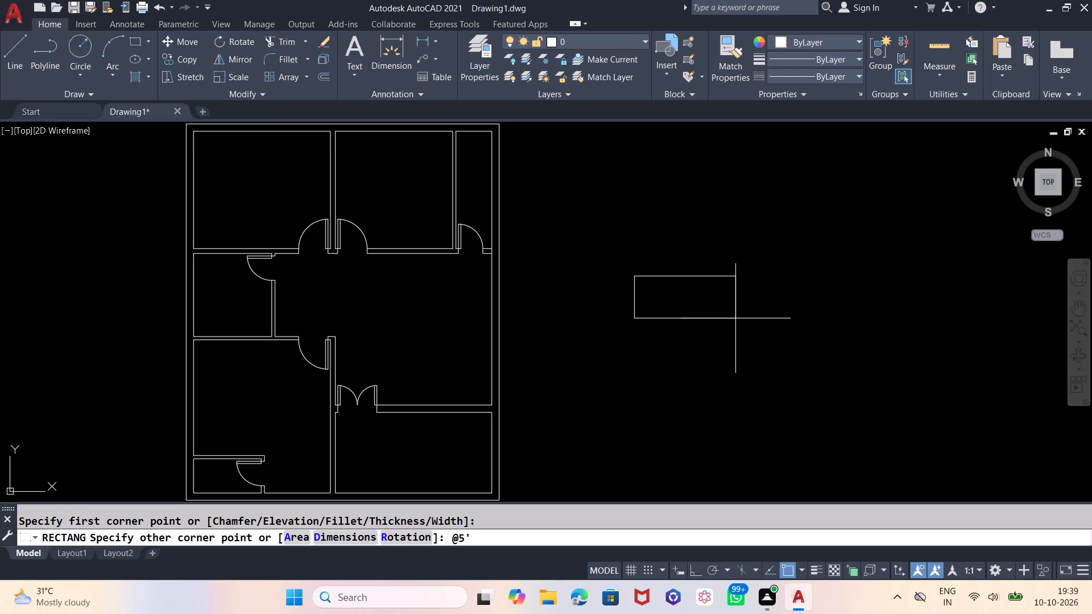
{"action": "key", "text": "comma"}
{"action": "key", "text": "9"}
{"action": "key", "text": "Return"}
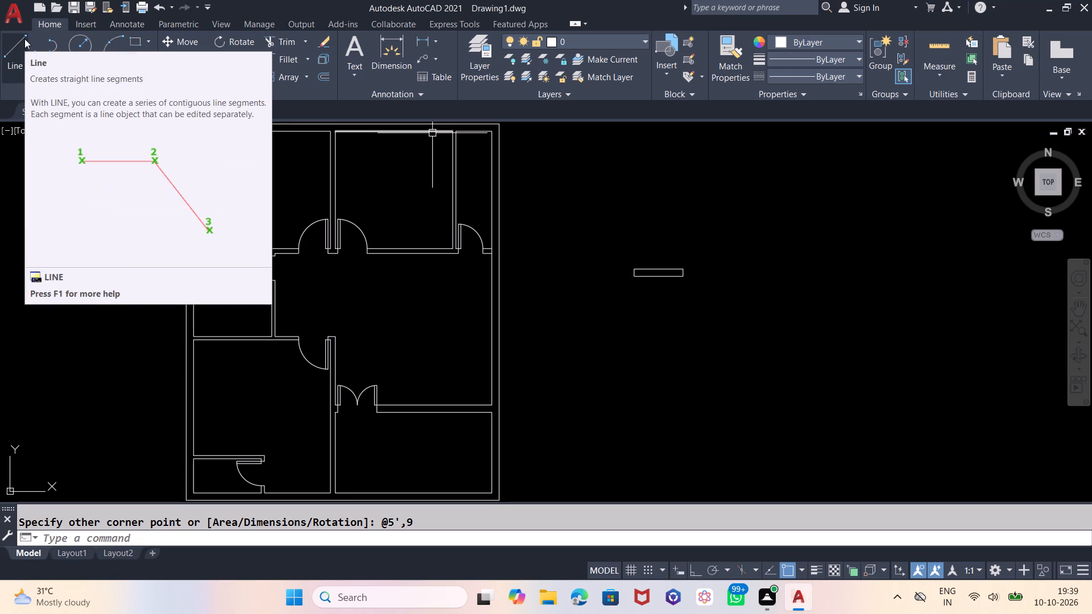
Draw a centre line through the window rectangle between the midpoints of its two short sides.
{"action": "left_click", "coordinate": [24, 39]}
{"action": "scroll", "coordinate": [655, 273], "scroll_direction": "up", "scroll_amount": 4}
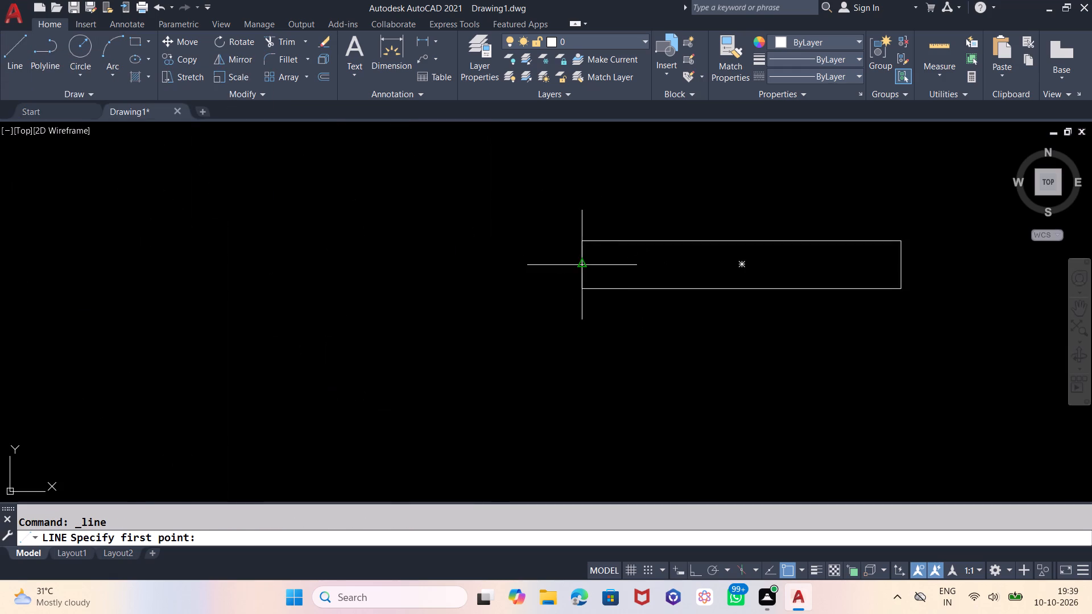
{"action": "left_click", "coordinate": [584, 264]}
{"action": "left_click", "coordinate": [903, 265]}
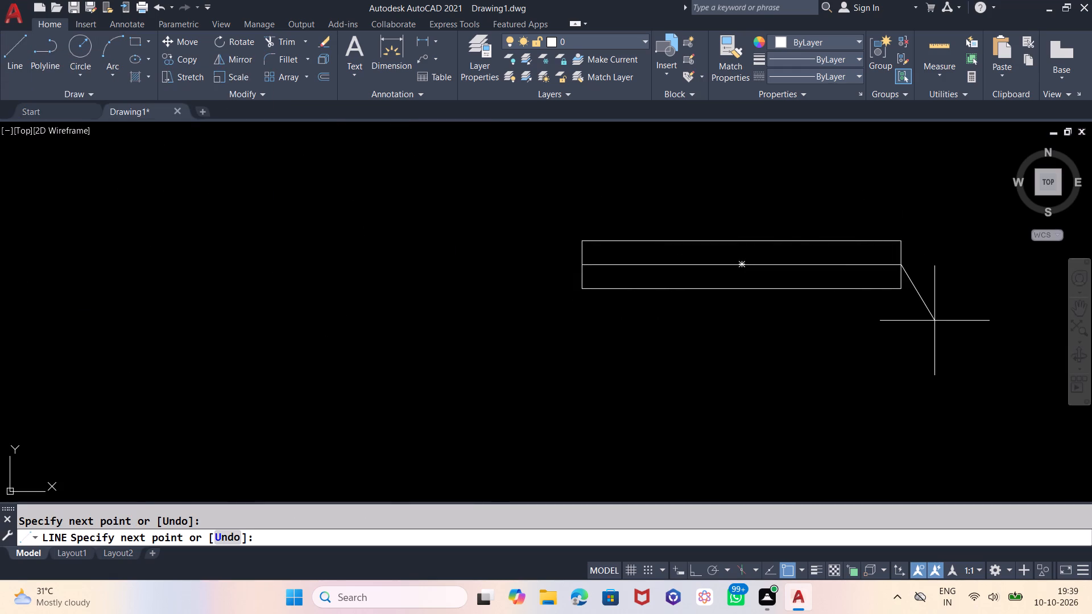
{"action": "key", "text": "Escape"}
Explode the window rectangle into separate lines.
{"action": "left_click_drag", "start_coordinate": [962, 204], "coordinate": [945, 215]}
{"action": "left_click", "coordinate": [540, 335]}
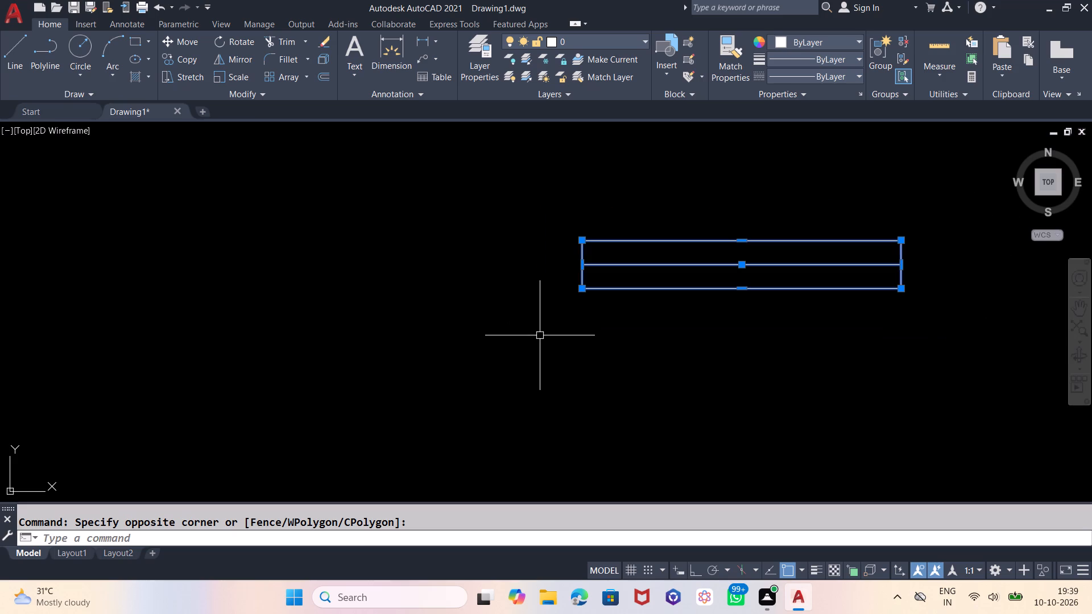
{"action": "key", "text": "x"}
{"action": "key", "text": "Return"}
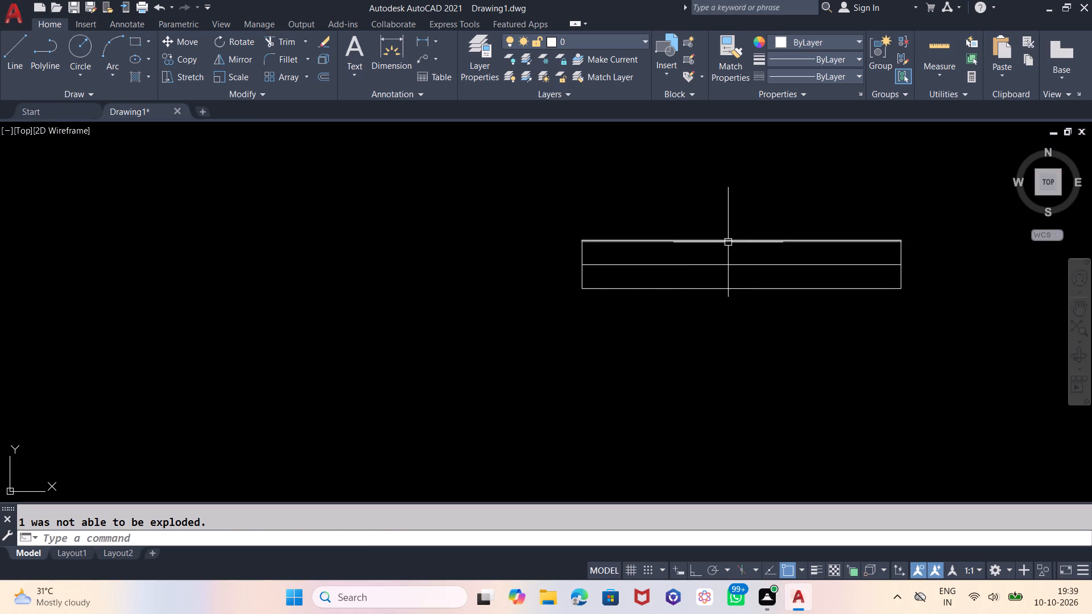
Copy the whole window symbol to three spare spots in the empty space beside the plan.
{"action": "scroll", "coordinate": [734, 240], "scroll_direction": "down", "scroll_amount": 2}
{"action": "left_click_drag", "start_coordinate": [849, 209], "coordinate": [842, 210]}
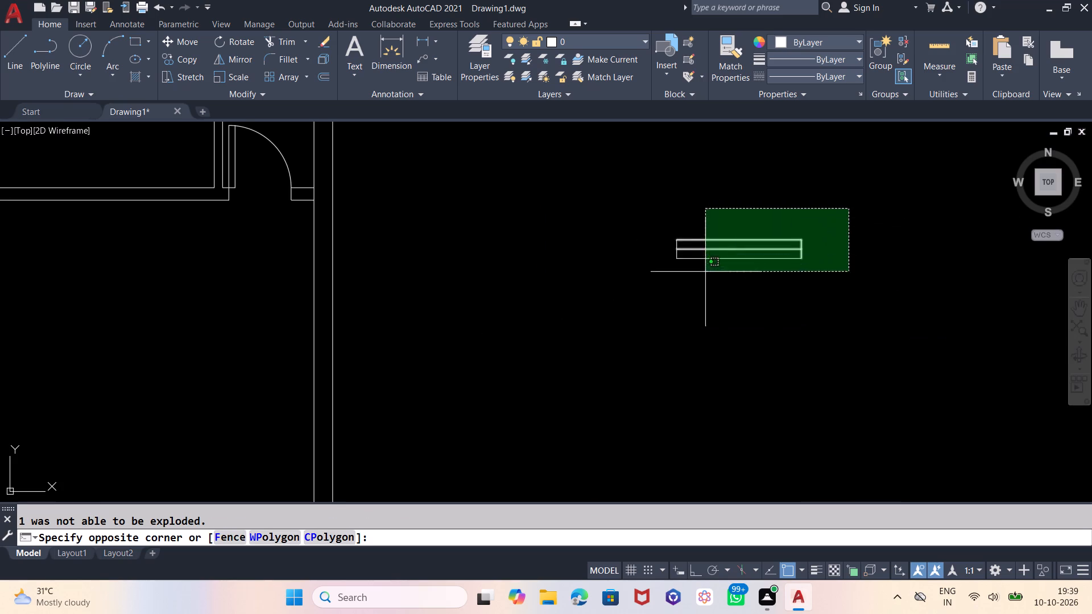
{"action": "left_click", "coordinate": [630, 302]}
{"action": "type", "text": "CP"}
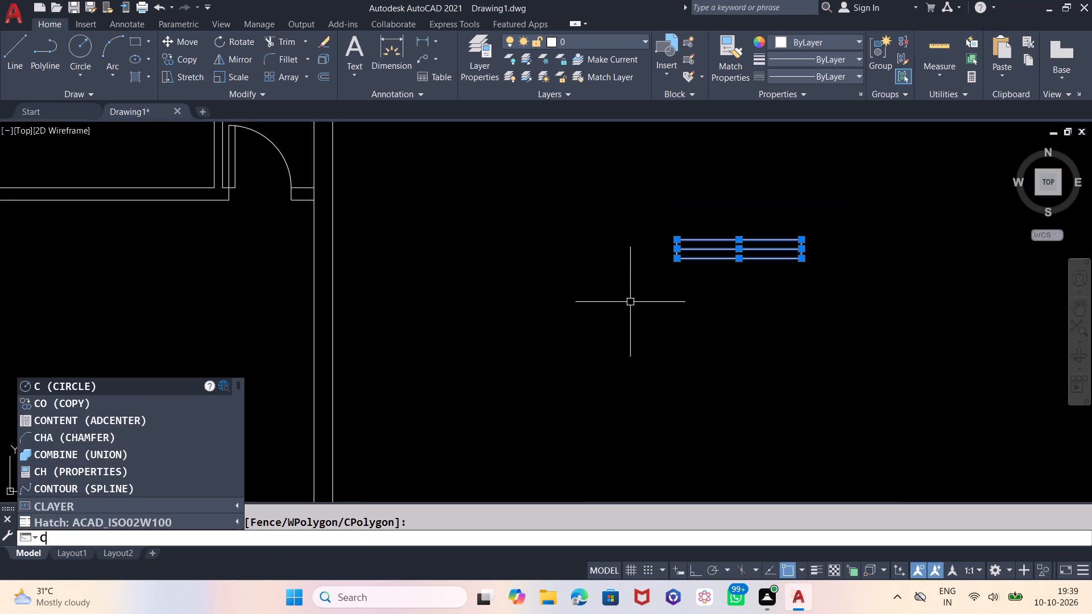
{"action": "key", "text": "Return"}
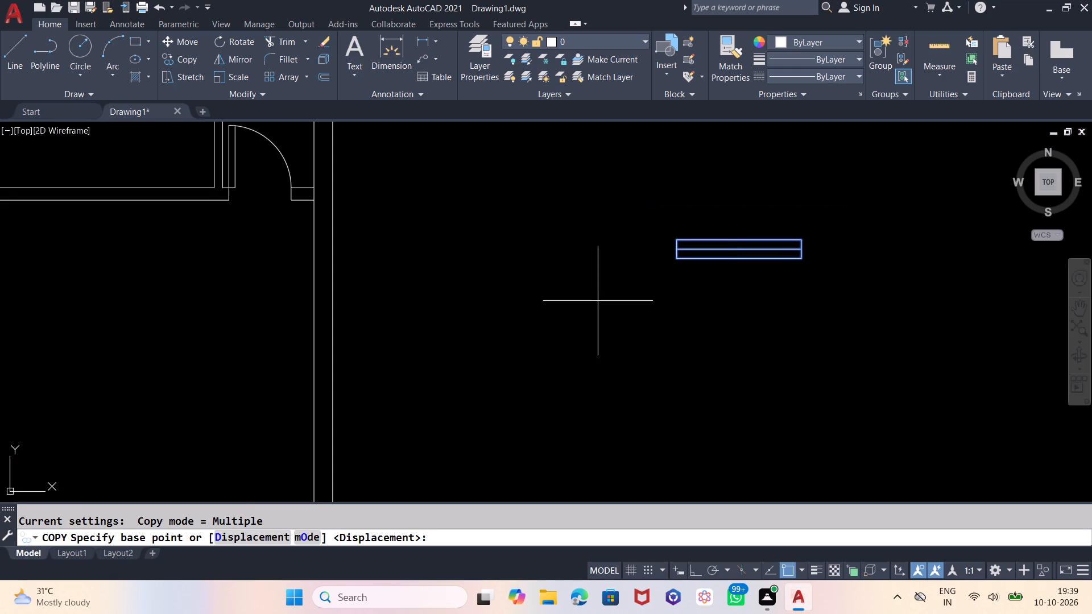
{"action": "left_click_drag", "start_coordinate": [588, 271], "coordinate": [588, 280]}
{"action": "scroll", "coordinate": [623, 220], "scroll_direction": "down", "scroll_amount": 2}
{"action": "left_click", "coordinate": [618, 292]}
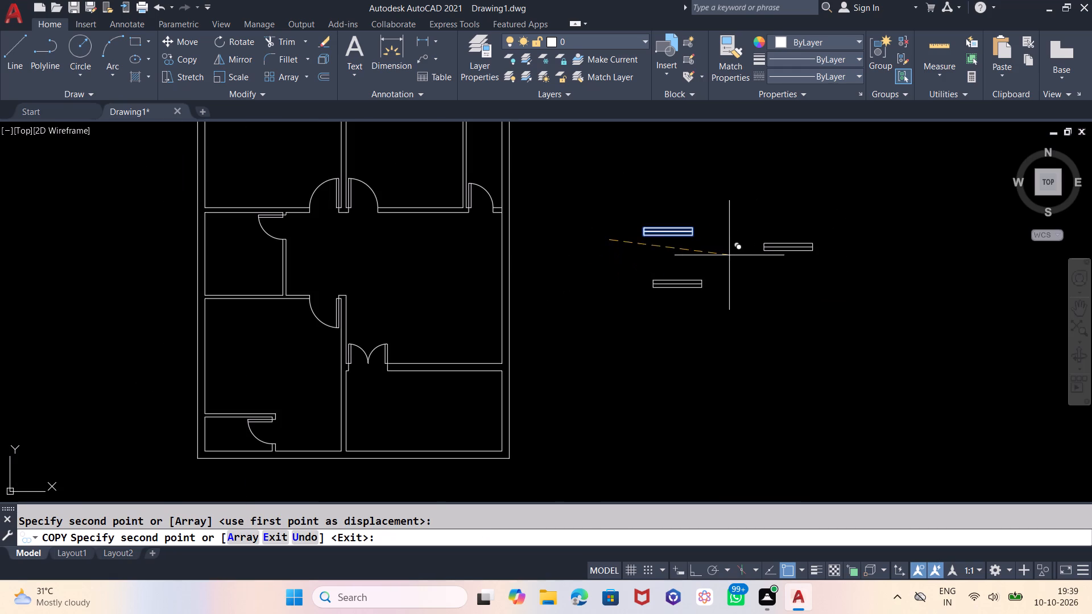
{"action": "left_click", "coordinate": [729, 255]}
{"action": "left_click", "coordinate": [759, 379]}
{"action": "key", "text": "Escape"}
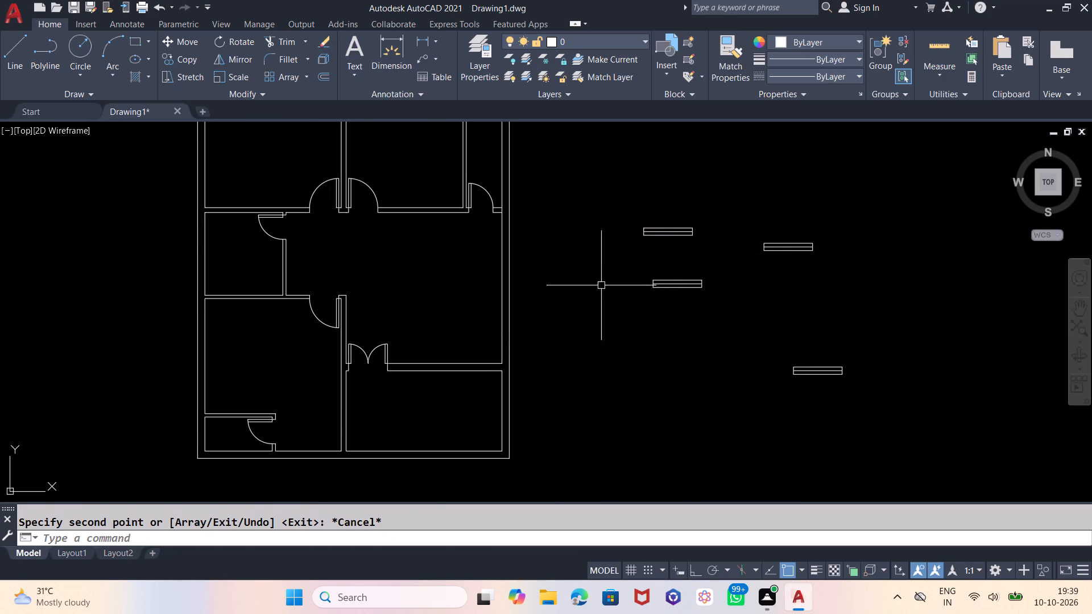
Copy the upper-left spare window by its lower edge's midpoint onto the midpoint of the top-left room's inner top wall line.
{"action": "middle_click_drag", "start_coordinate": [616, 258], "coordinate": [617, 316]}
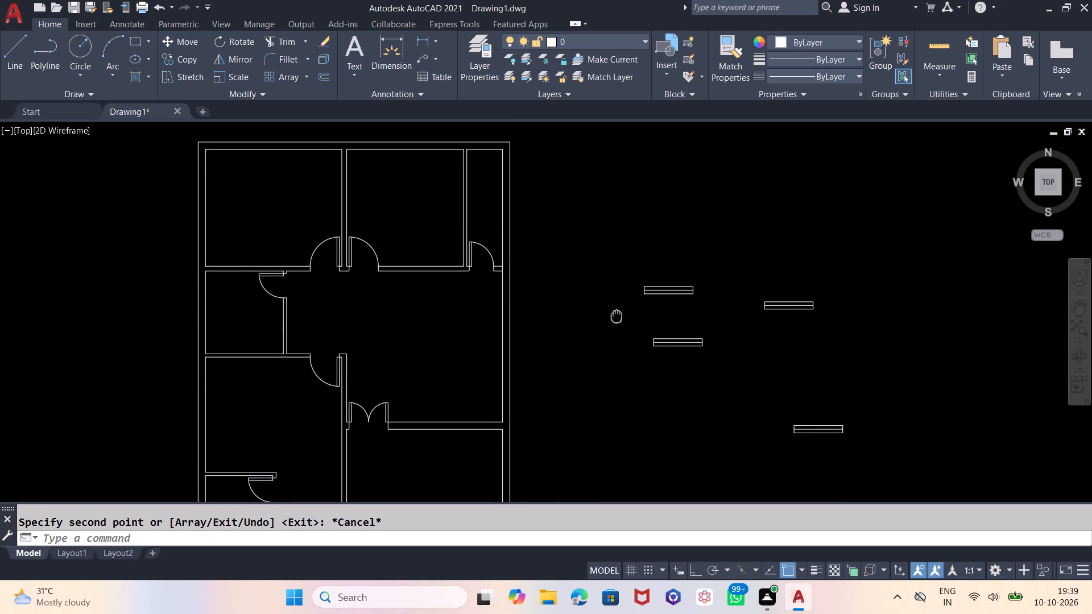
{"action": "middle_click_drag", "start_coordinate": [617, 316], "coordinate": [617, 316]}
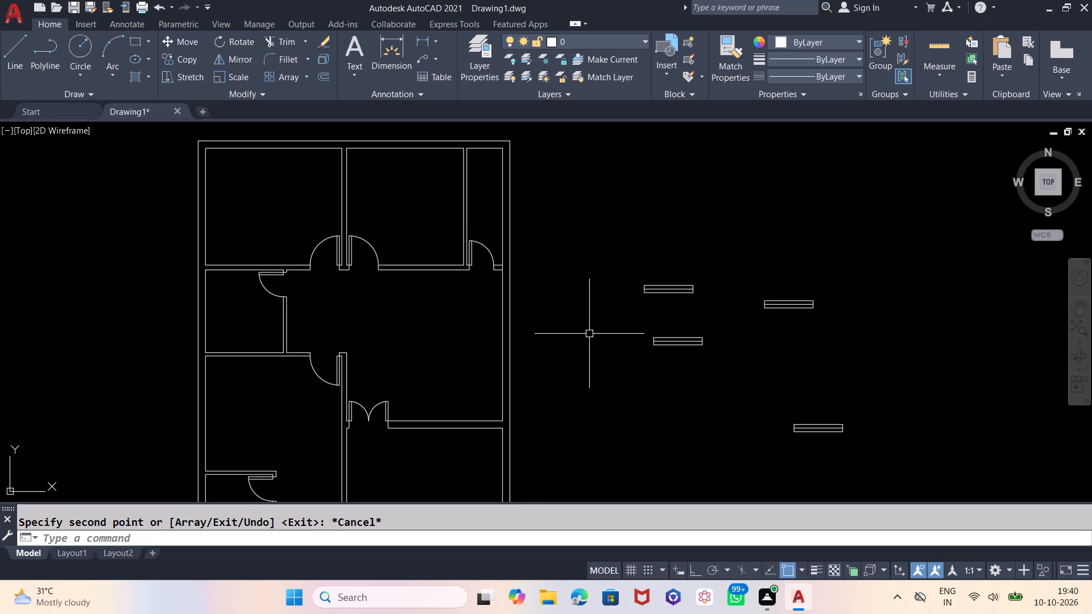
{"action": "middle_click_drag", "start_coordinate": [589, 334], "coordinate": [615, 333]}
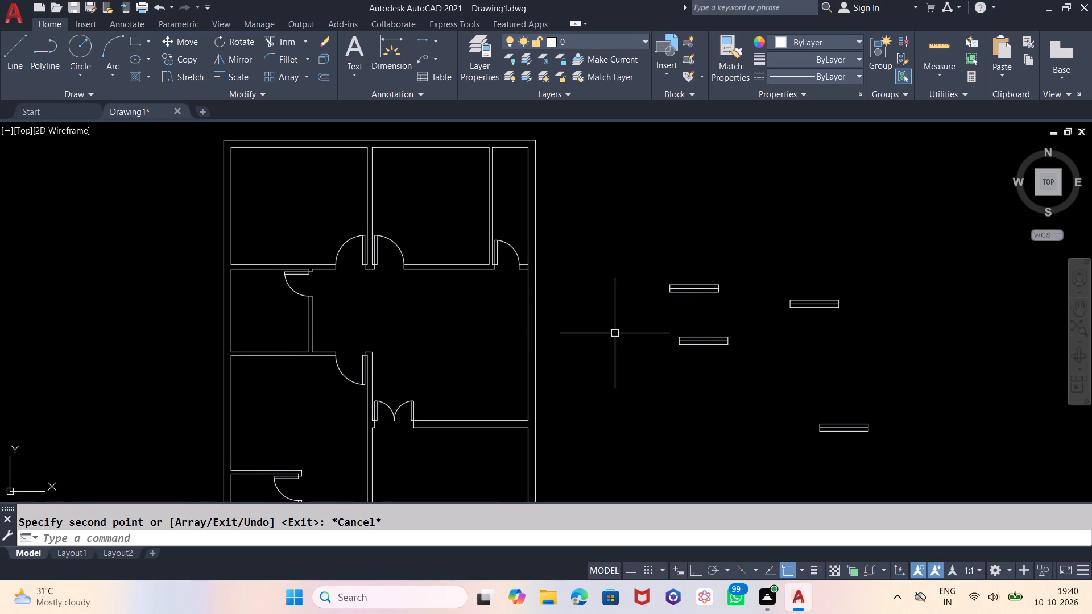
{"action": "left_click", "coordinate": [721, 267]}
{"action": "left_click", "coordinate": [657, 302]}
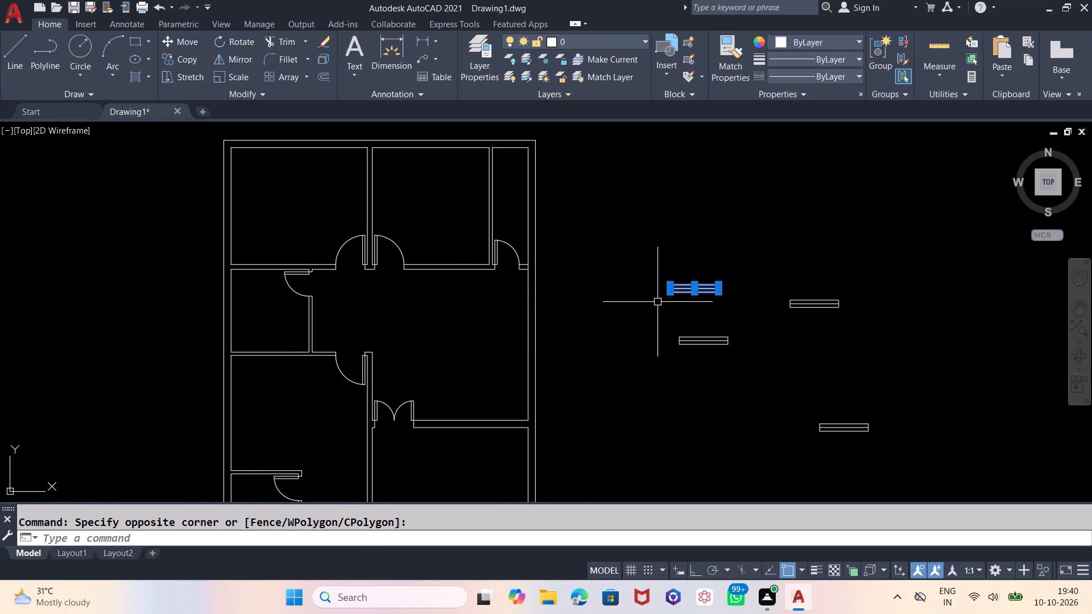
{"action": "type", "text": "CP"}
{"action": "key", "text": "Return"}
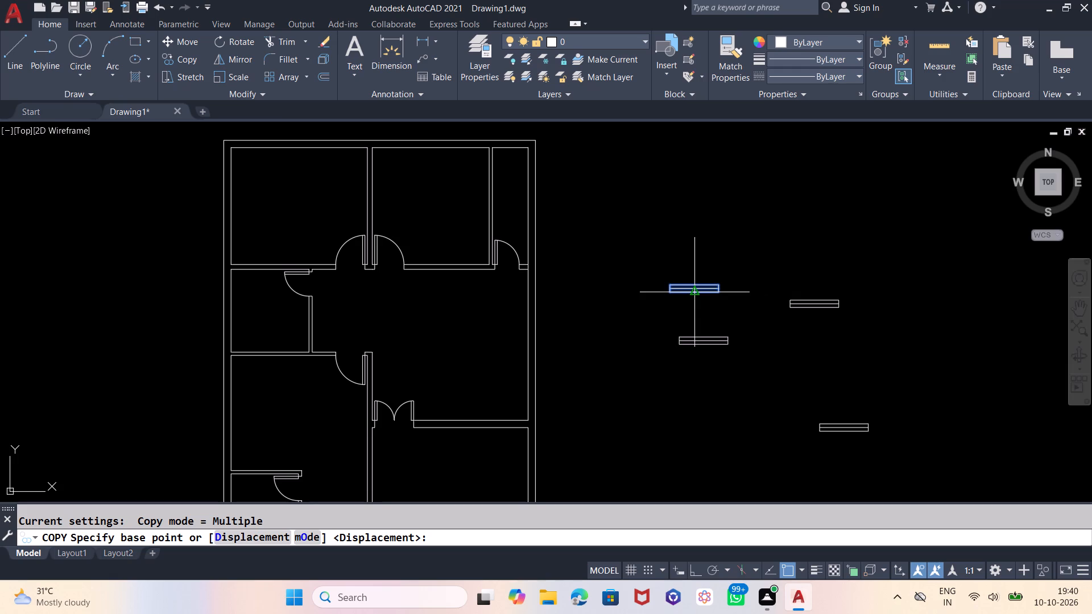
{"action": "scroll", "coordinate": [697, 295], "scroll_direction": "up", "scroll_amount": 3}
{"action": "left_click", "coordinate": [685, 283]}
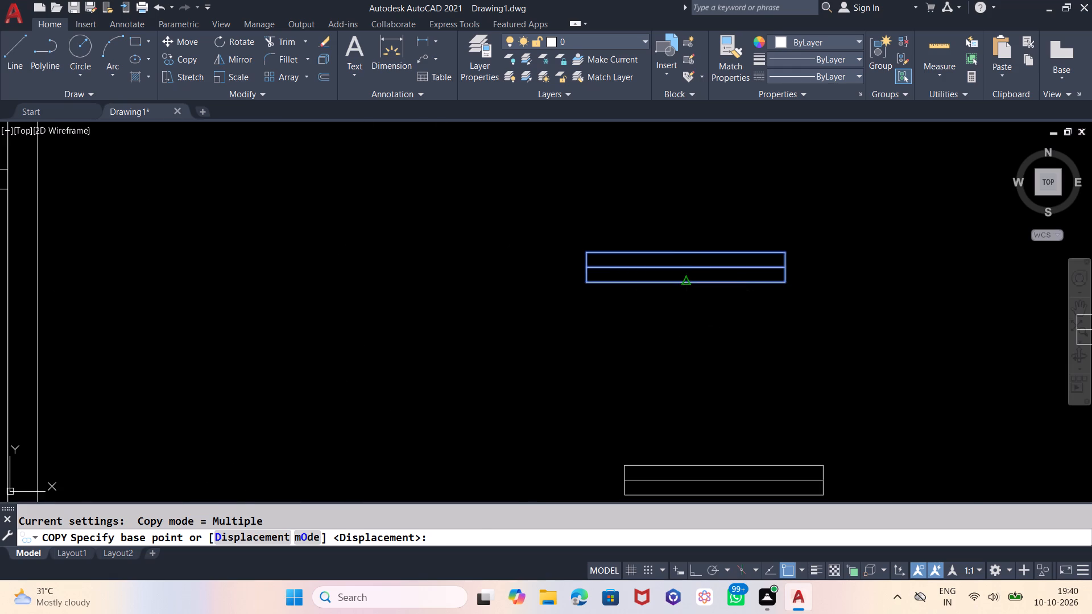
{"action": "scroll", "coordinate": [873, 351], "scroll_direction": "down", "scroll_amount": 3}
{"action": "scroll", "coordinate": [429, 196], "scroll_direction": "up", "scroll_amount": 2}
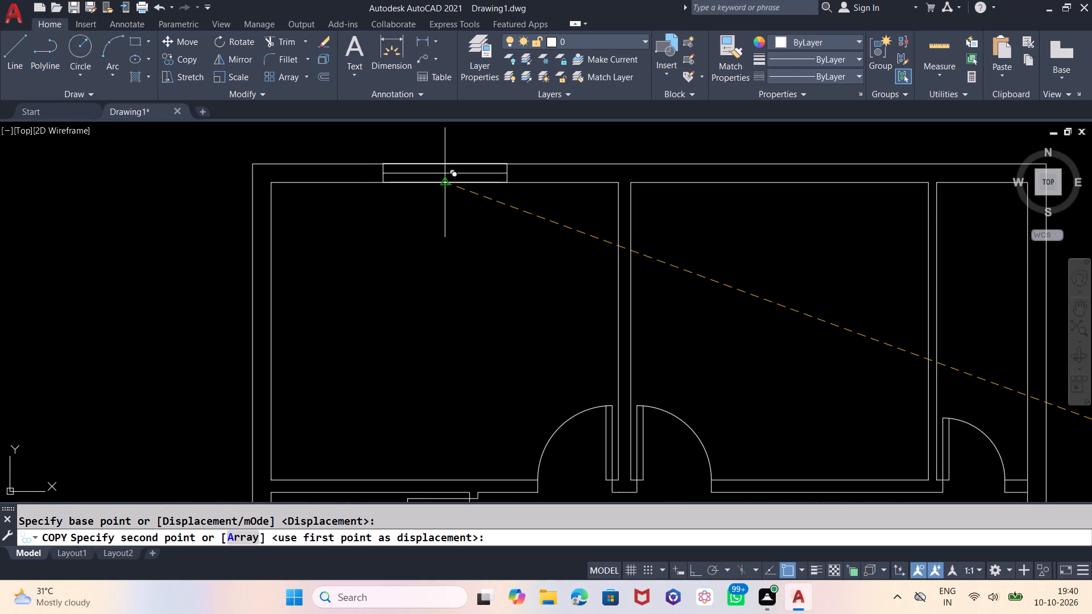
{"action": "left_click", "coordinate": [444, 181]}
Place another copy of the window at the midpoint of the top-middle room's inner top wall line.
{"action": "scroll", "coordinate": [375, 175], "scroll_direction": "down", "scroll_amount": 1}
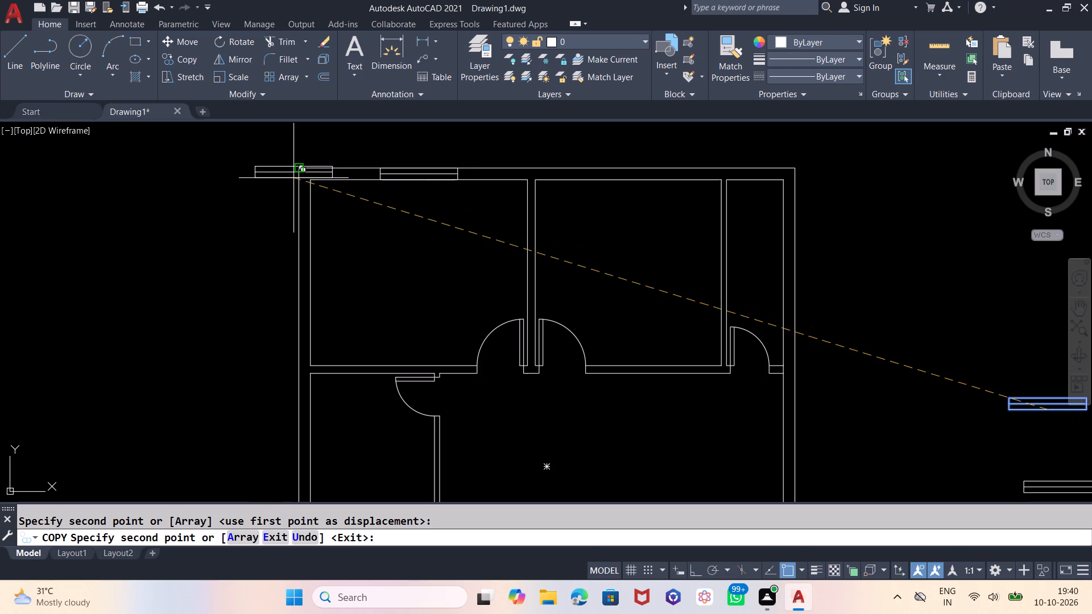
{"action": "scroll", "coordinate": [640, 171], "scroll_direction": "up", "scroll_amount": 3}
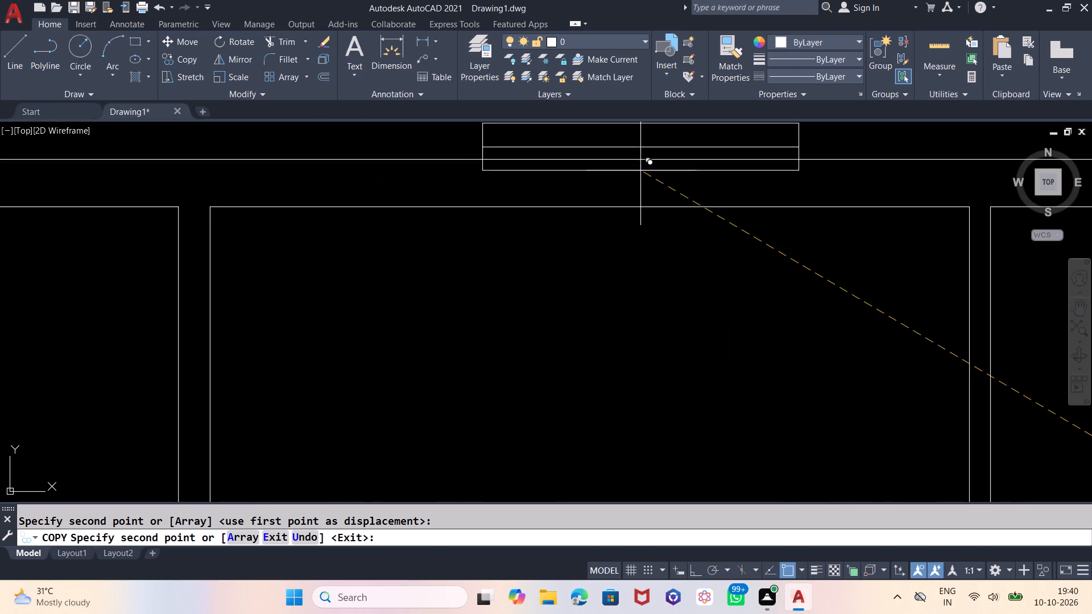
{"action": "left_click", "coordinate": [586, 208]}
Place another window copy at the midpoint of the plan's outer bottom wall line and end the copying.
{"action": "scroll", "coordinate": [479, 177], "scroll_direction": "down", "scroll_amount": 4}
{"action": "scroll", "coordinate": [656, 158], "scroll_direction": "down", "scroll_amount": 2}
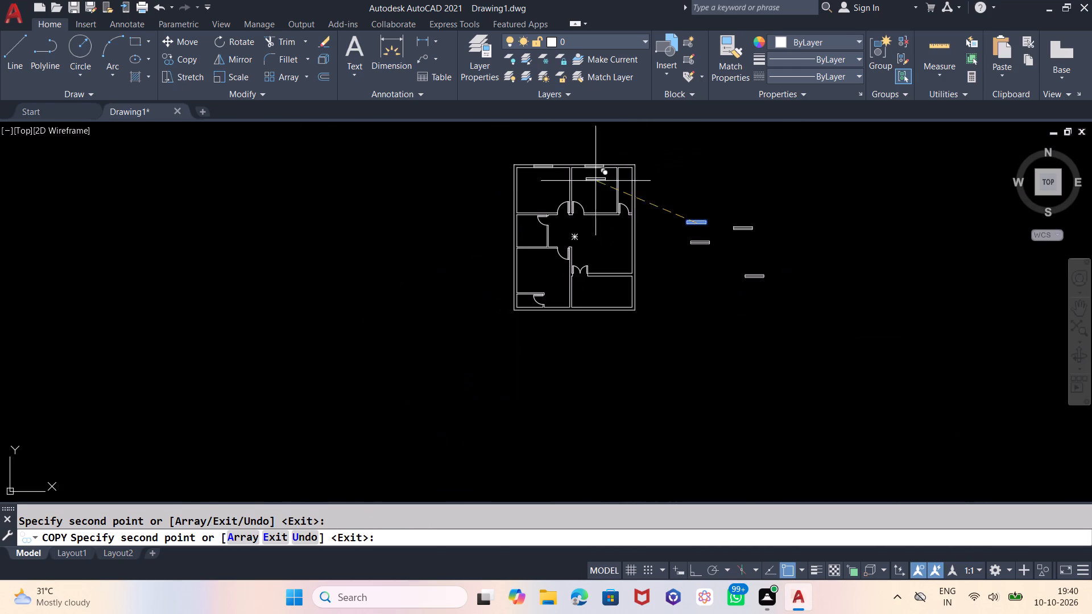
{"action": "scroll", "coordinate": [559, 214], "scroll_direction": "up", "scroll_amount": 2}
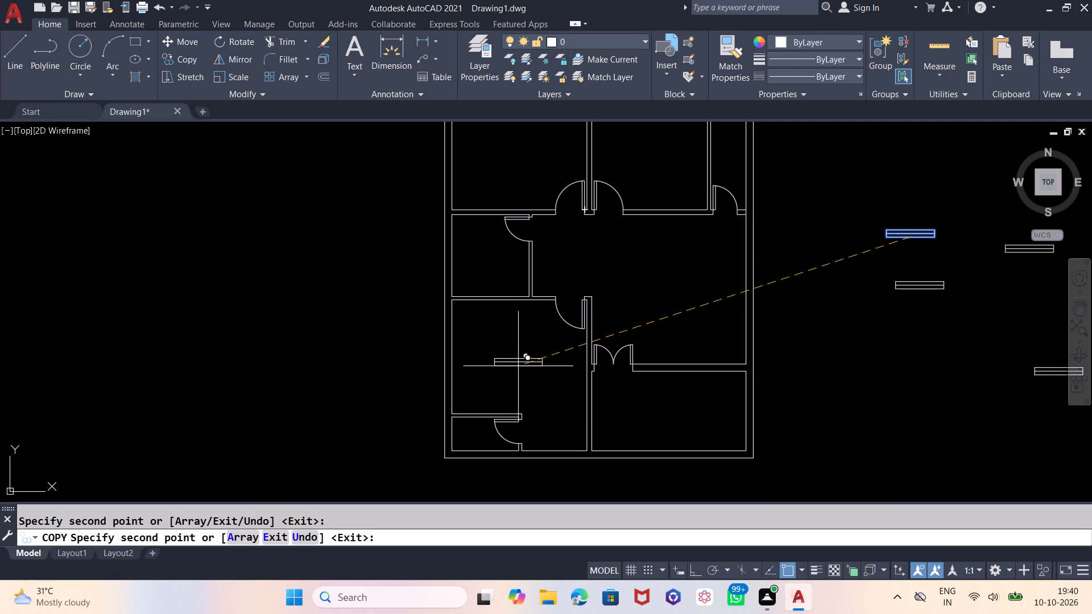
{"action": "scroll", "coordinate": [540, 461], "scroll_direction": "up", "scroll_amount": 2}
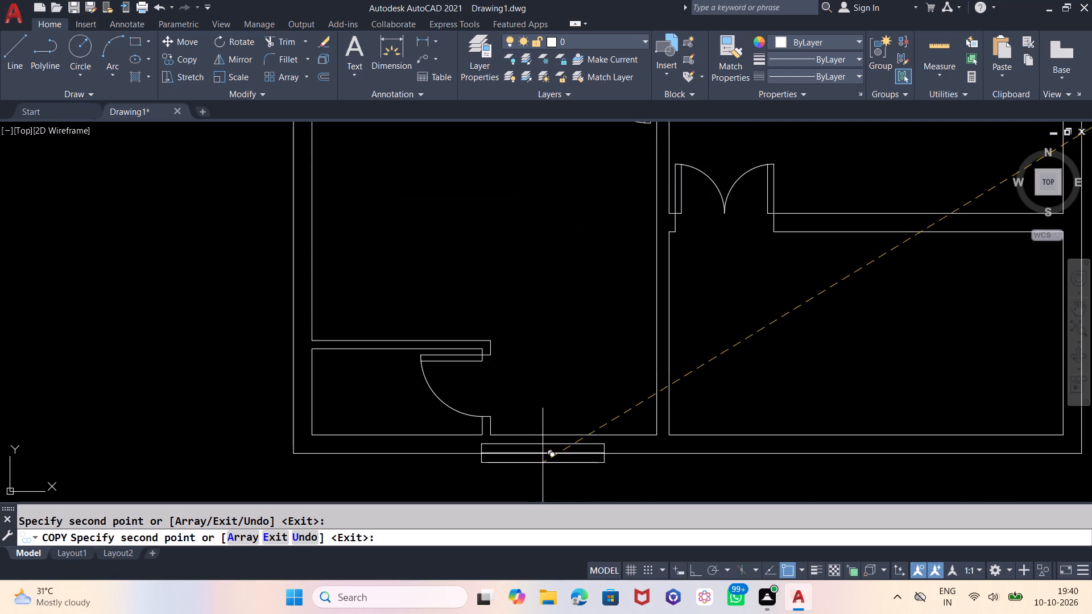
{"action": "scroll", "coordinate": [560, 453], "scroll_direction": "up", "scroll_amount": 2}
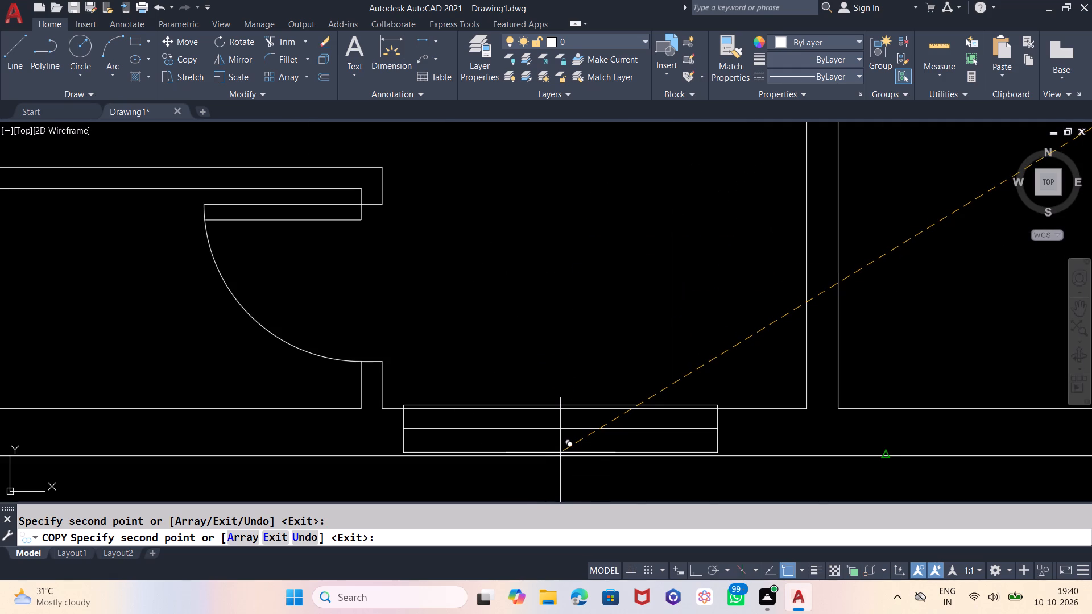
{"action": "left_click", "coordinate": [885, 455]}
{"action": "scroll", "coordinate": [600, 366], "scroll_direction": "down", "scroll_amount": 2}
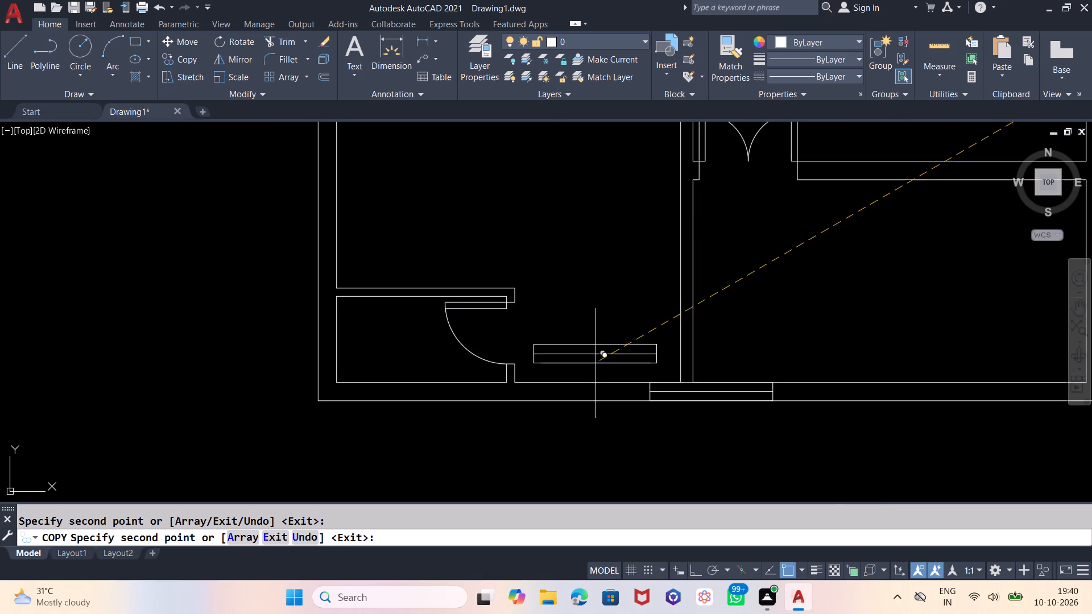
{"action": "scroll", "coordinate": [590, 367], "scroll_direction": "down", "scroll_amount": 3}
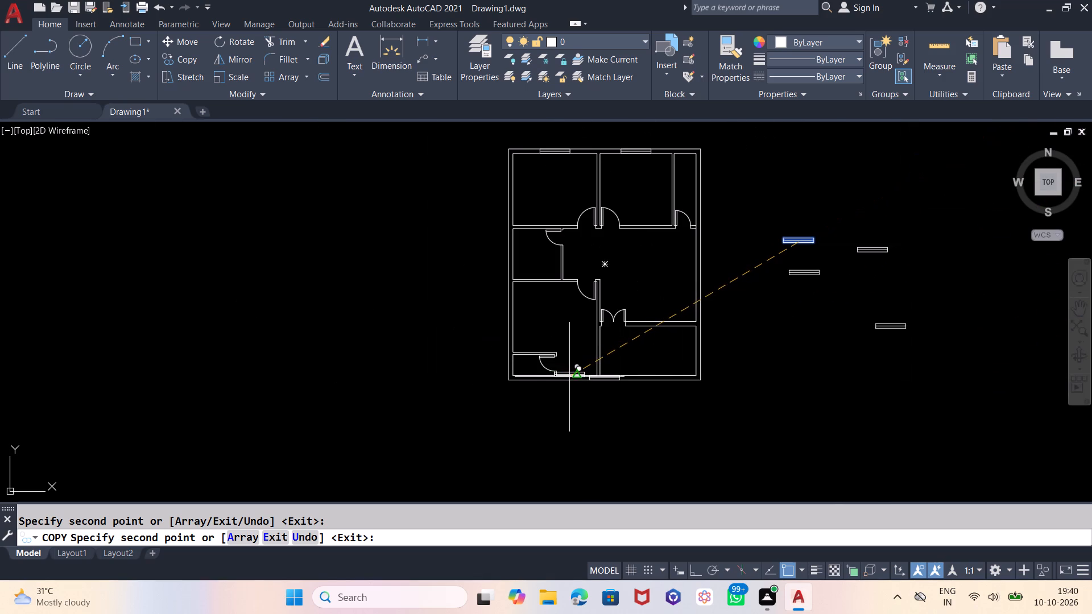
{"action": "key", "text": "Escape"}
With Ortho on, move the bottom-wall window about 4'-9" left along the wall, clear of the interior partition.
{"action": "scroll", "coordinate": [598, 377], "scroll_direction": "up", "scroll_amount": 4}
{"action": "left_click", "coordinate": [536, 354]}
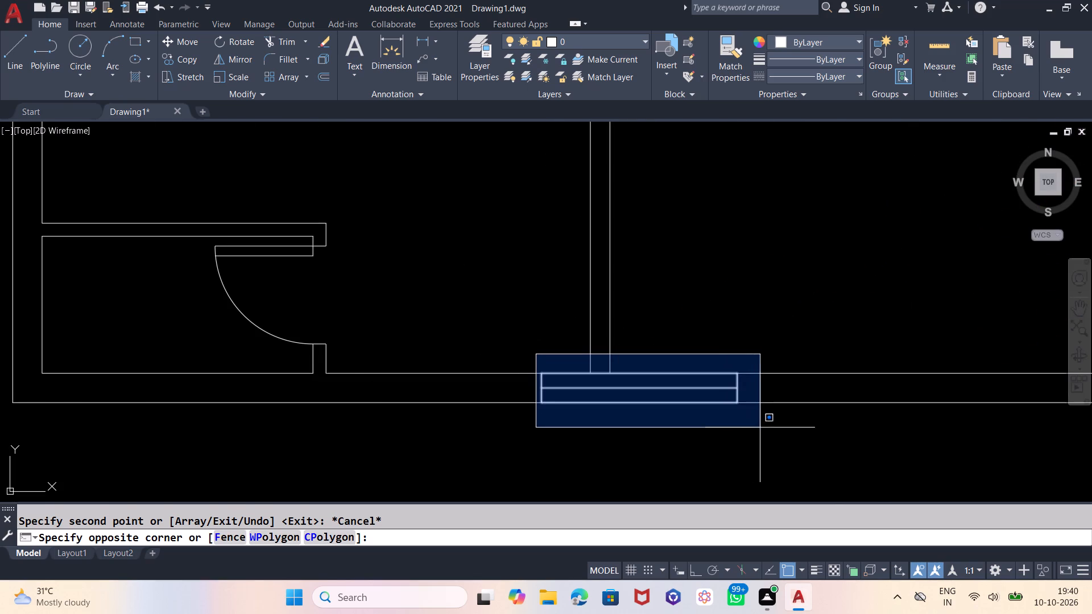
{"action": "left_click", "coordinate": [760, 428]}
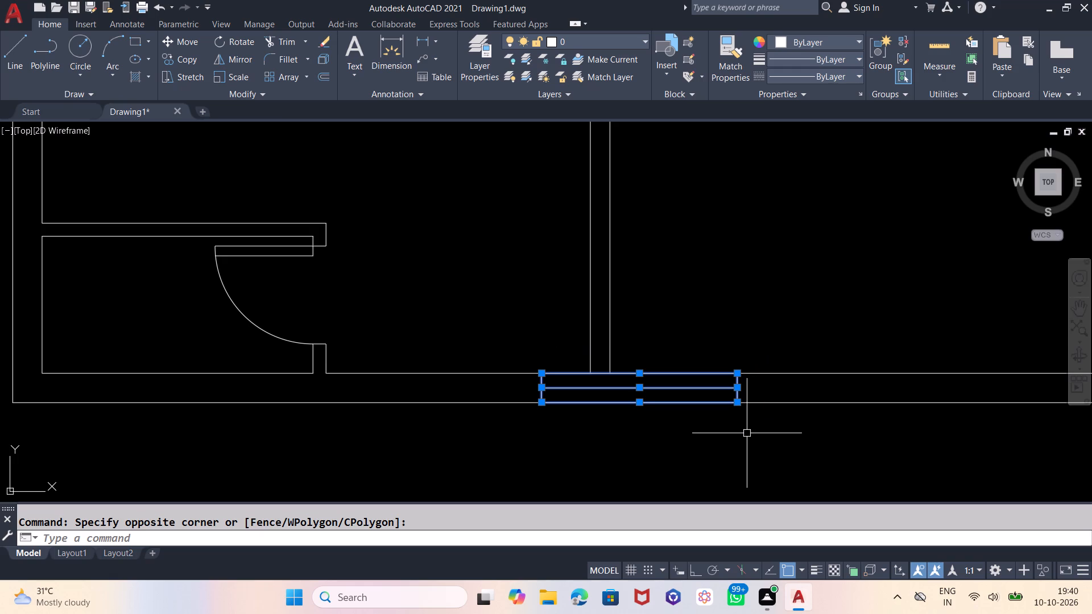
{"action": "key", "text": "F8"}
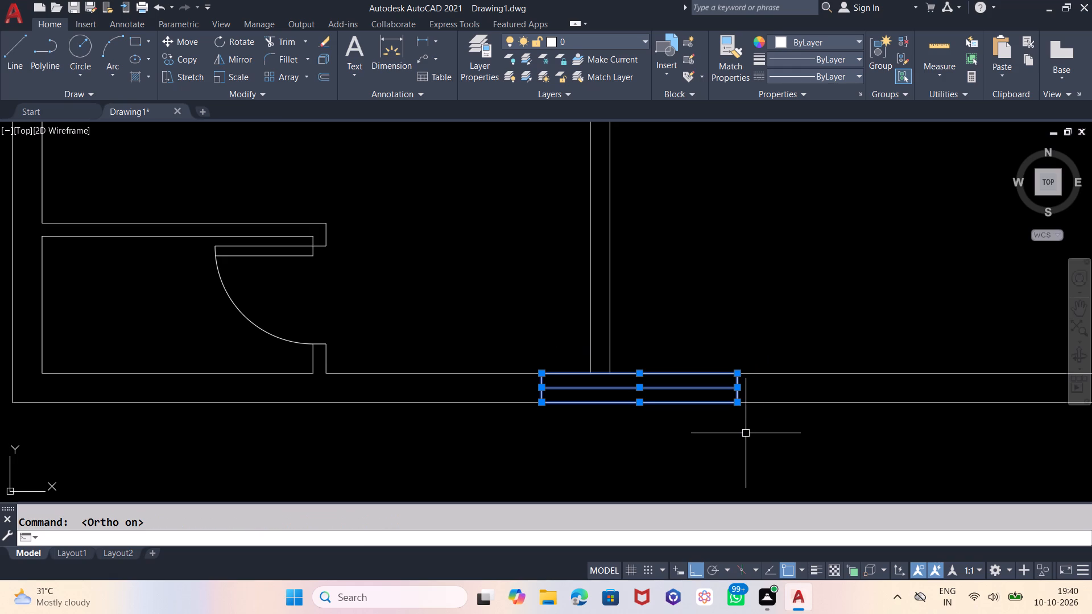
{"action": "key", "text": "m"}
{"action": "key", "text": "Return"}
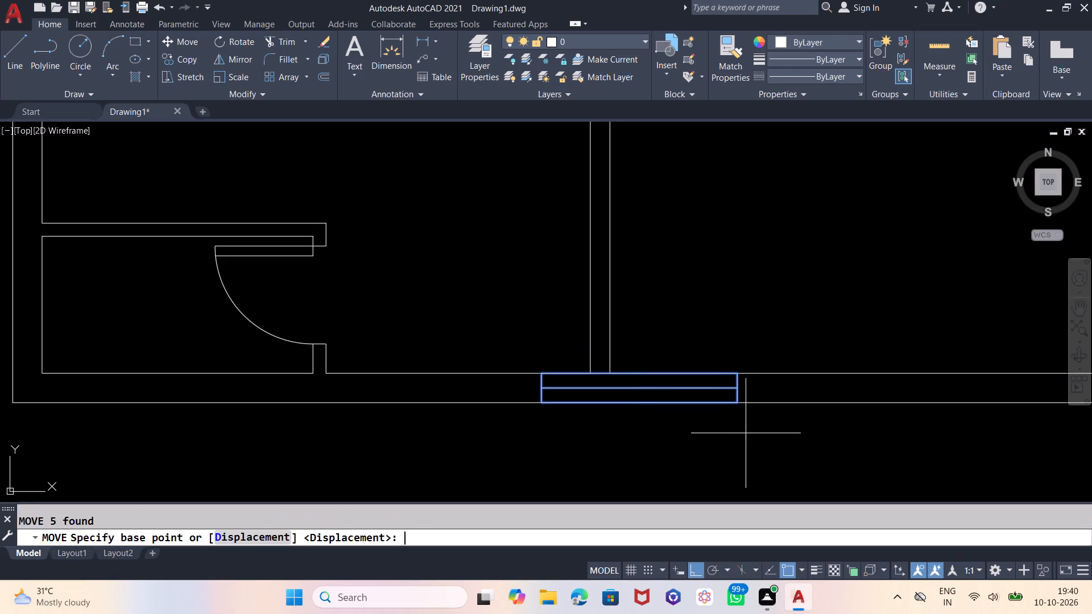
{"action": "left_click", "coordinate": [746, 433]}
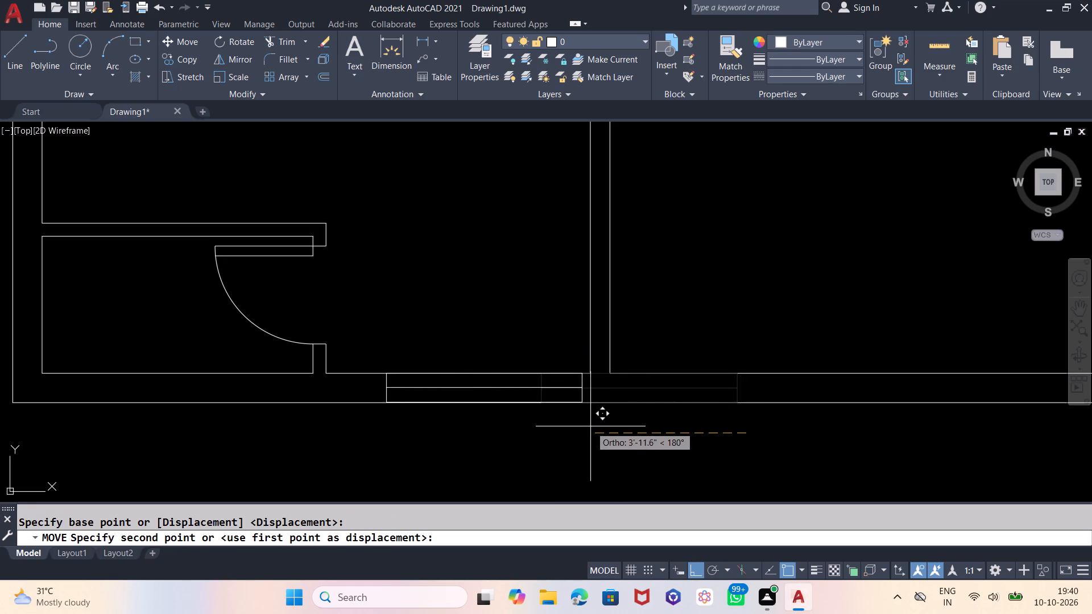
{"action": "left_click", "coordinate": [559, 426]}
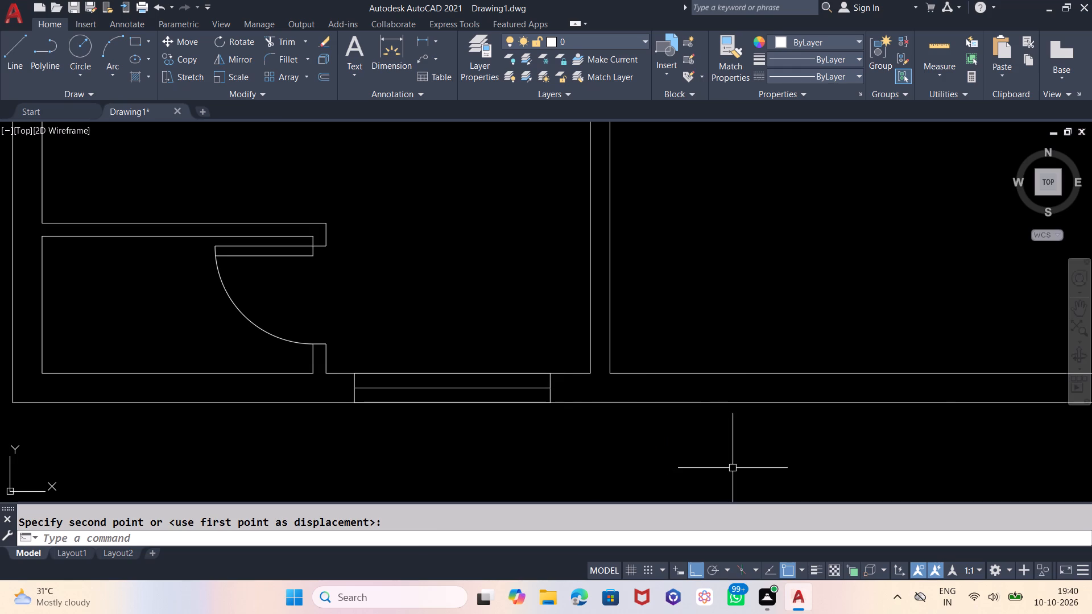
Rotate the lowest spare window beside the plan by 270° so it stands vertical.
{"action": "scroll", "coordinate": [733, 467], "scroll_direction": "down", "scroll_amount": 2}
{"action": "scroll", "coordinate": [468, 425], "scroll_direction": "down", "scroll_amount": 3}
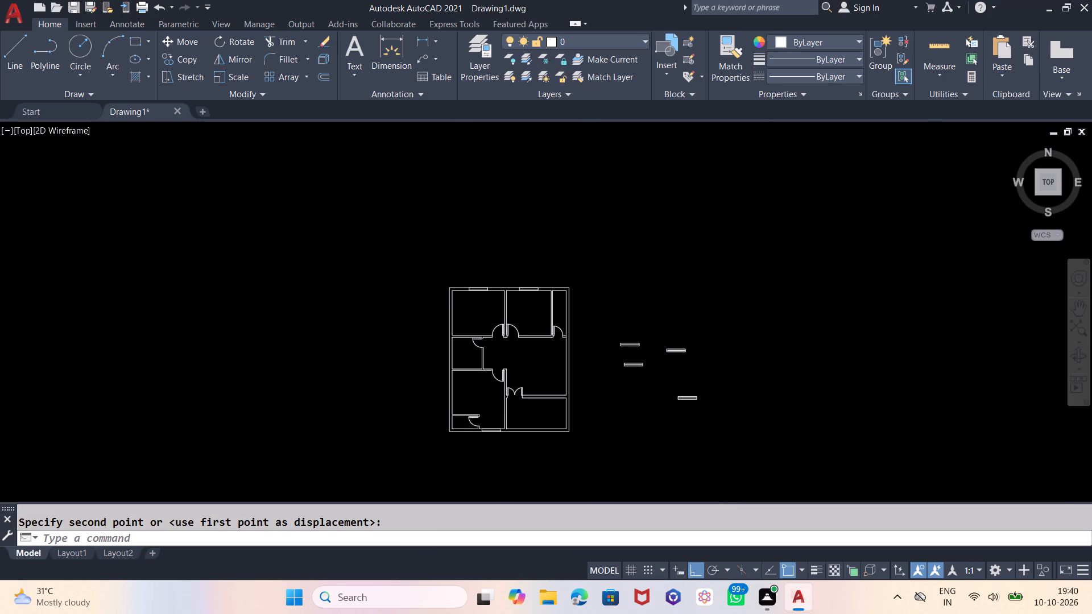
{"action": "scroll", "coordinate": [615, 420], "scroll_direction": "up", "scroll_amount": 1}
{"action": "left_click", "coordinate": [743, 368]}
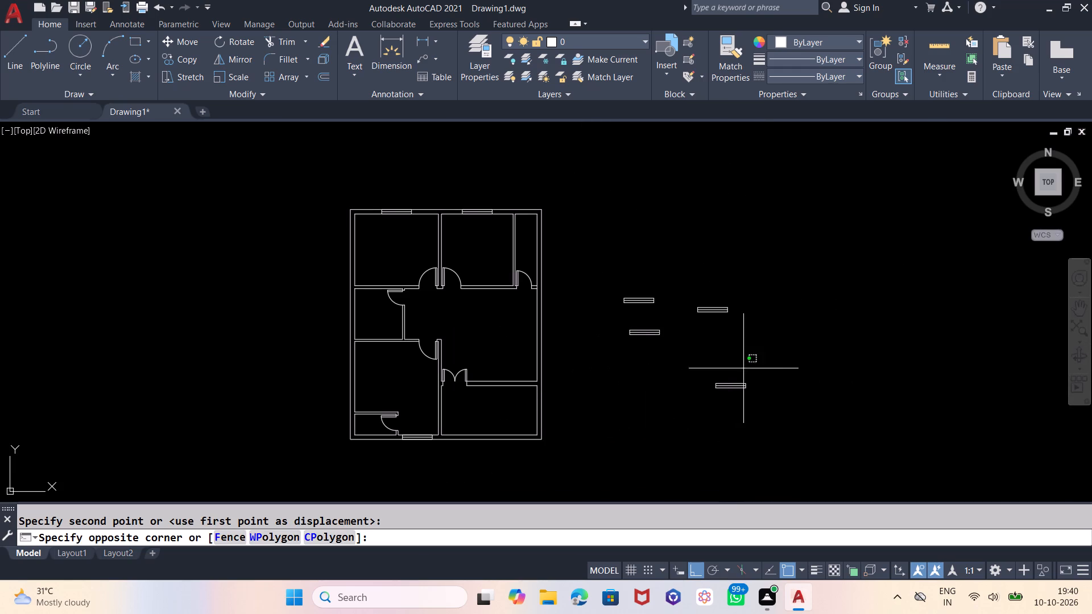
{"action": "left_click", "coordinate": [676, 404]}
{"action": "left_click", "coordinate": [770, 358]}
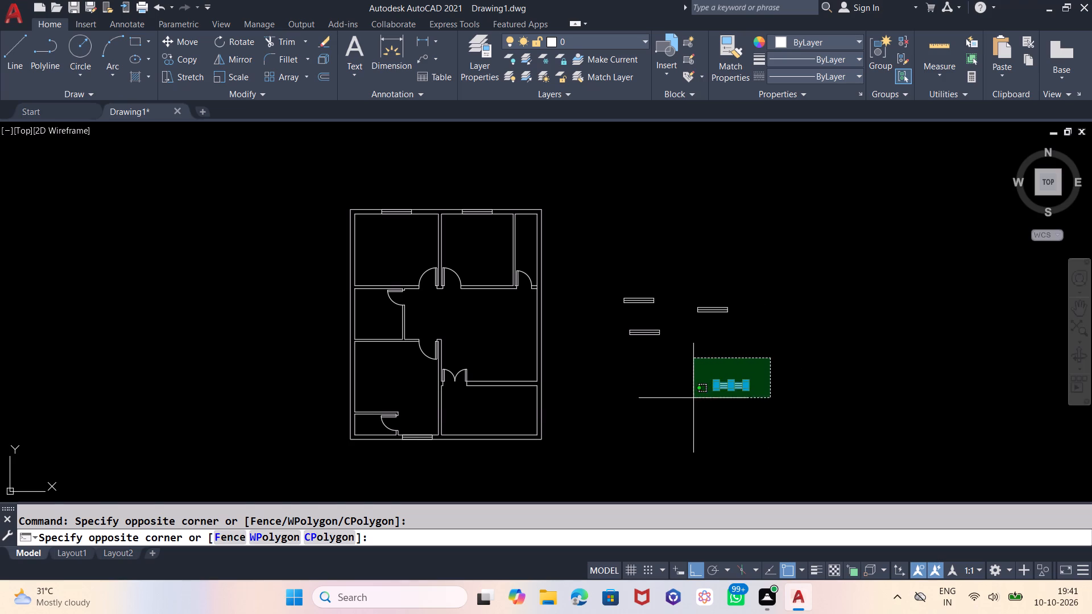
{"action": "left_click", "coordinate": [685, 406]}
{"action": "type", "text": "RO"}
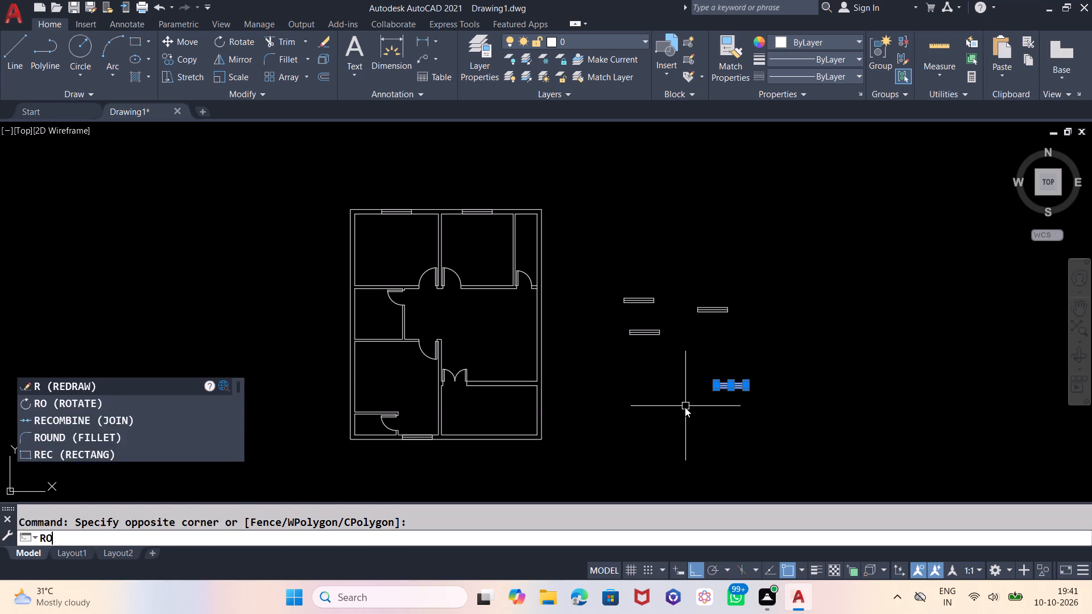
{"action": "key", "text": "Return"}
{"action": "left_click", "coordinate": [806, 358]}
{"action": "left_click", "coordinate": [806, 389]}
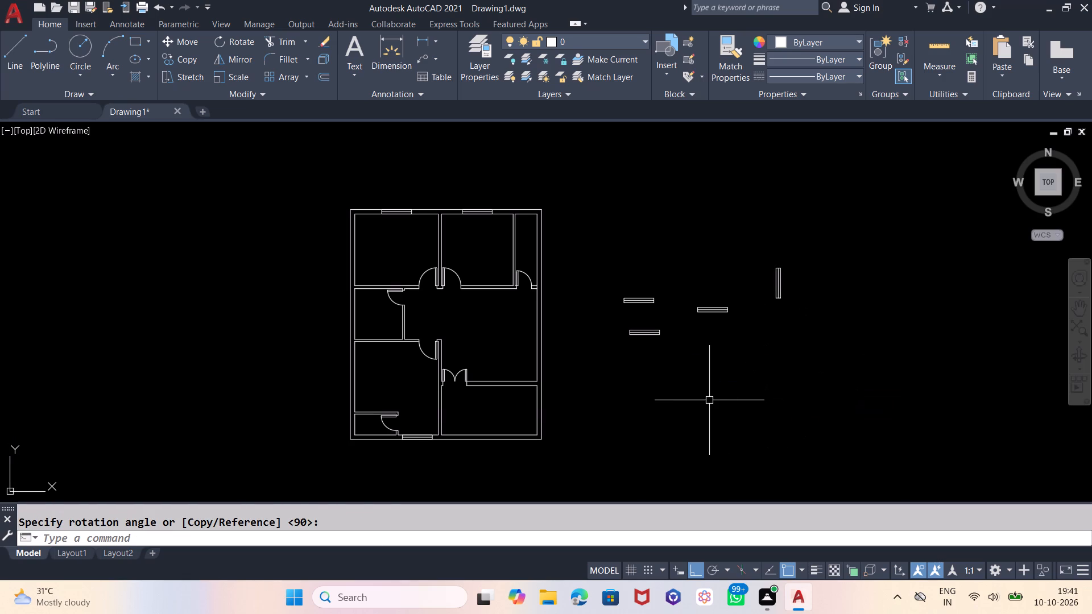
With Ortho off, move the vertical window by its right edge's midpoint onto the midpoint of the middle-left room's inner left wall line.
{"action": "left_click", "coordinate": [803, 249]}
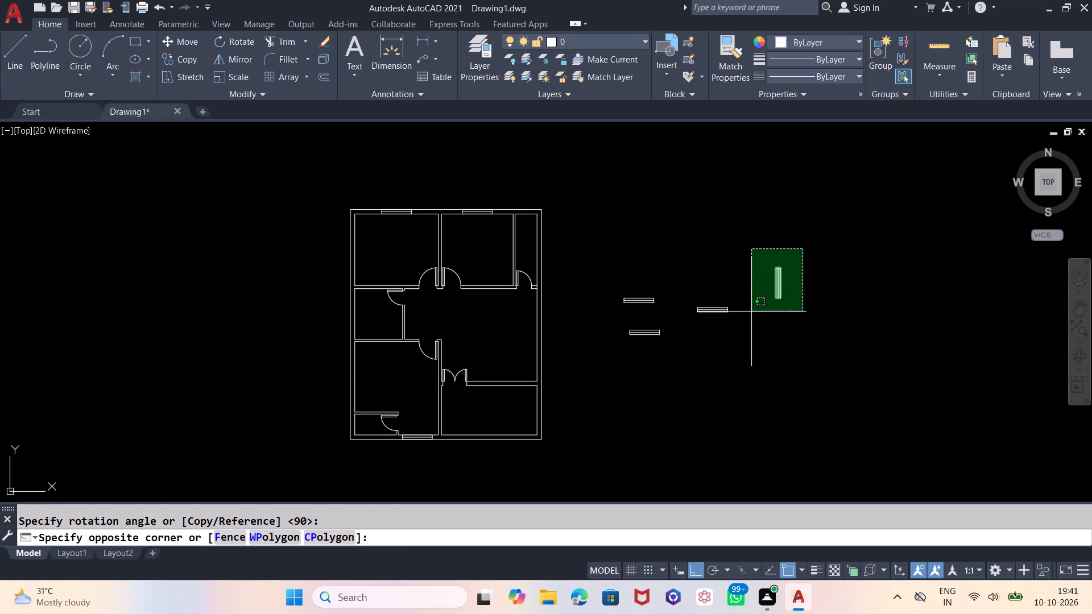
{"action": "left_click", "coordinate": [751, 313]}
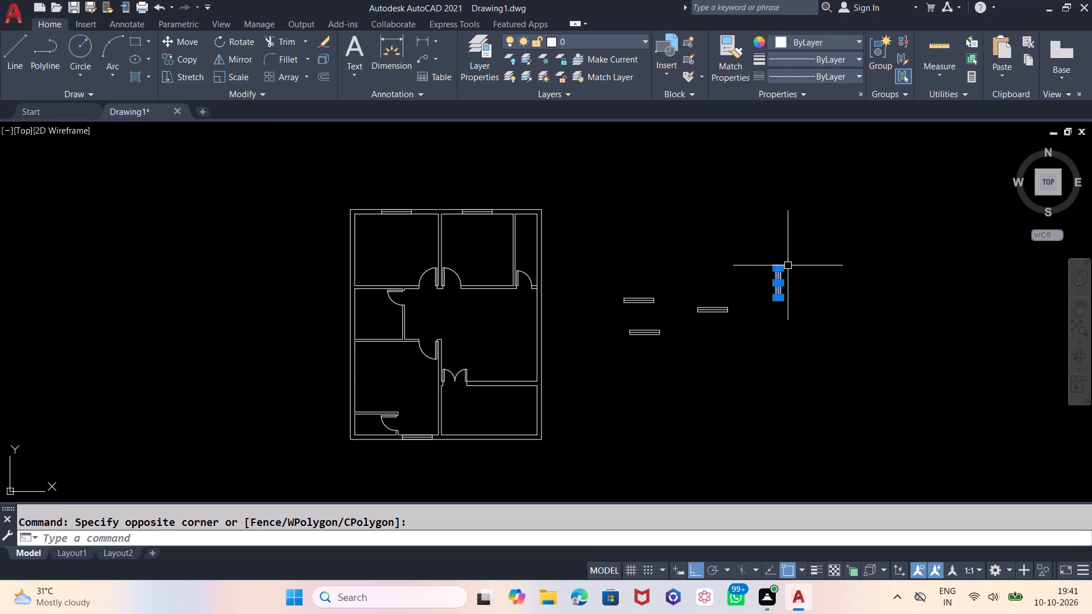
{"action": "left_click", "coordinate": [788, 265]}
{"action": "key", "text": "m"}
{"action": "key", "text": "Return"}
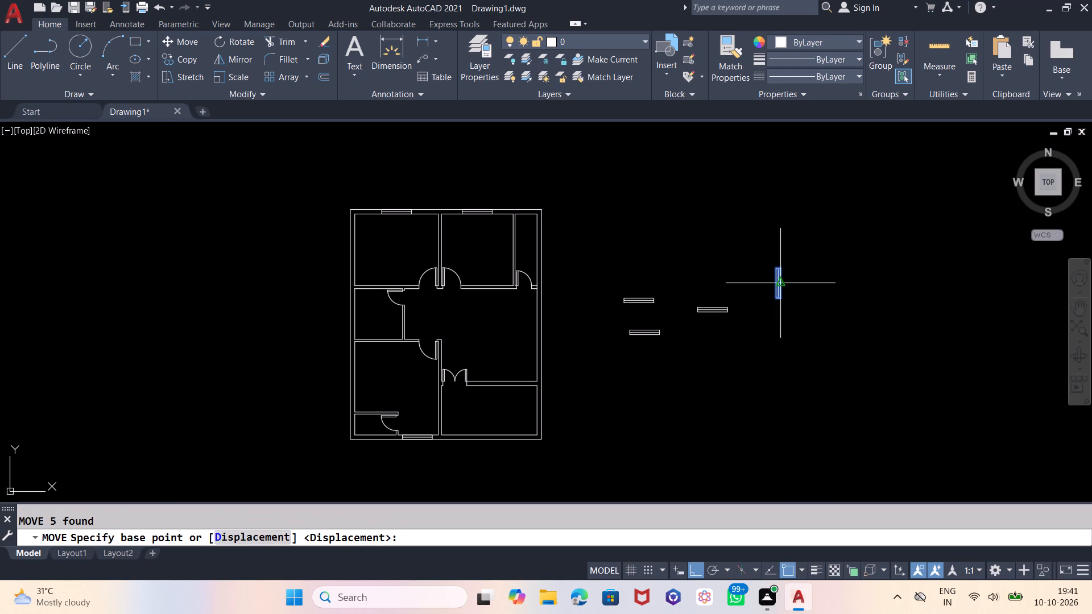
{"action": "scroll", "coordinate": [776, 287], "scroll_direction": "up", "scroll_amount": 3}
{"action": "left_click", "coordinate": [789, 268]}
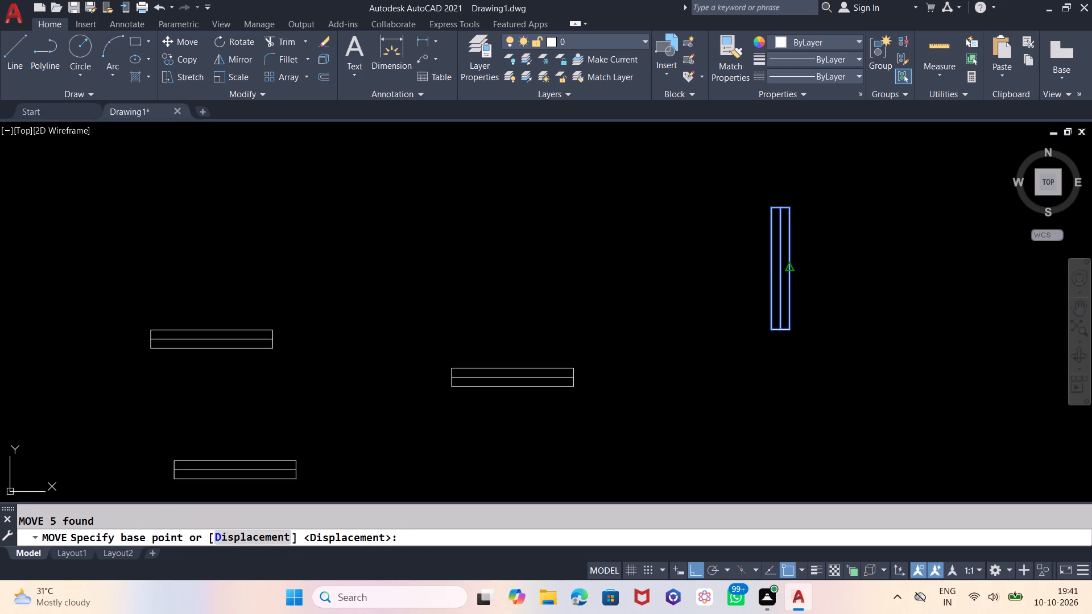
{"action": "key", "text": "F8"}
{"action": "scroll", "coordinate": [942, 298], "scroll_direction": "down", "scroll_amount": 2}
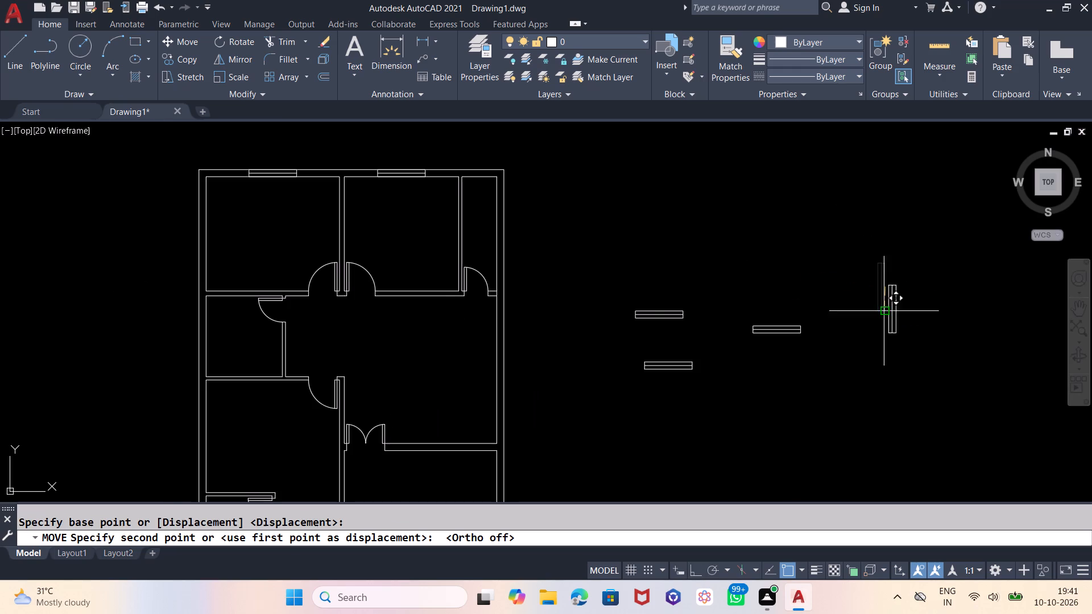
{"action": "scroll", "coordinate": [943, 289], "scroll_direction": "down", "scroll_amount": 1}
{"action": "scroll", "coordinate": [461, 327], "scroll_direction": "up", "scroll_amount": 3}
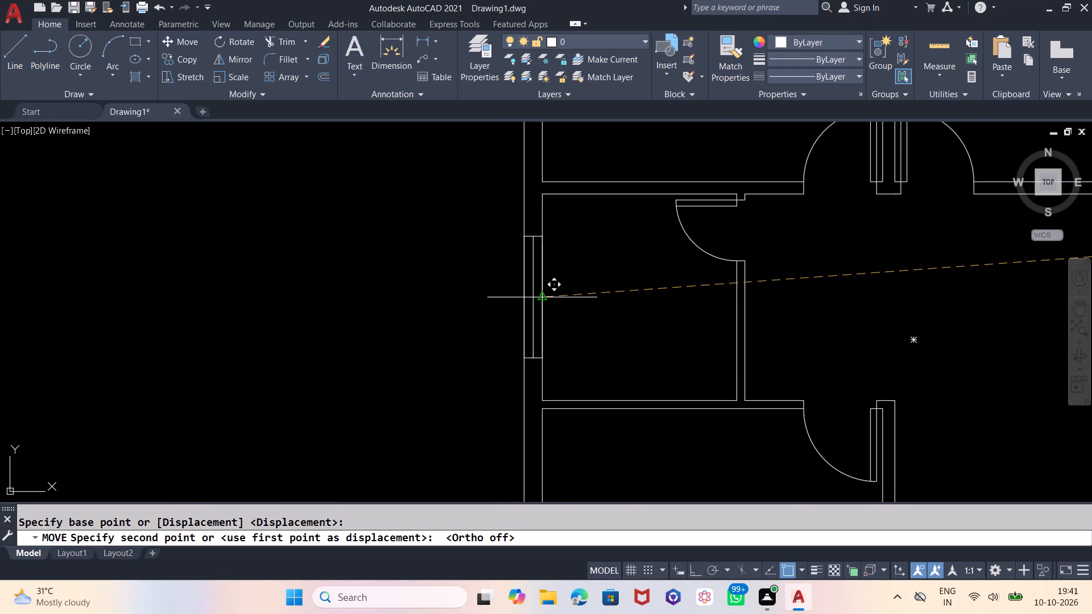
{"action": "left_click", "coordinate": [543, 296]}
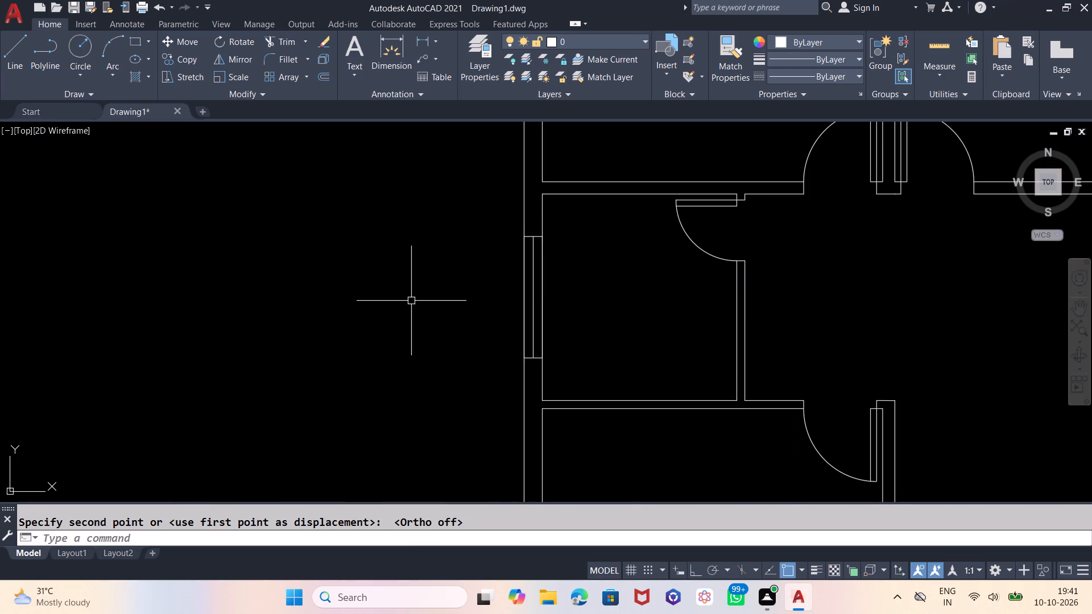
Rotate the rightmost remaining spare window by 270° so it stands vertical.
{"action": "scroll", "coordinate": [409, 303], "scroll_direction": "down", "scroll_amount": 3}
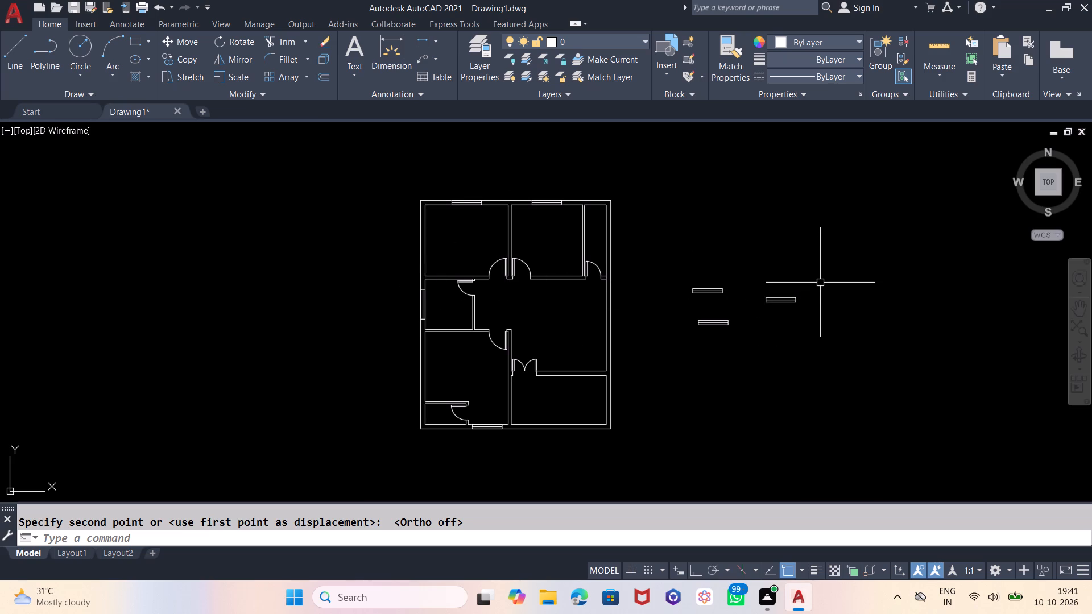
{"action": "left_click_drag", "start_coordinate": [820, 282], "coordinate": [815, 283]}
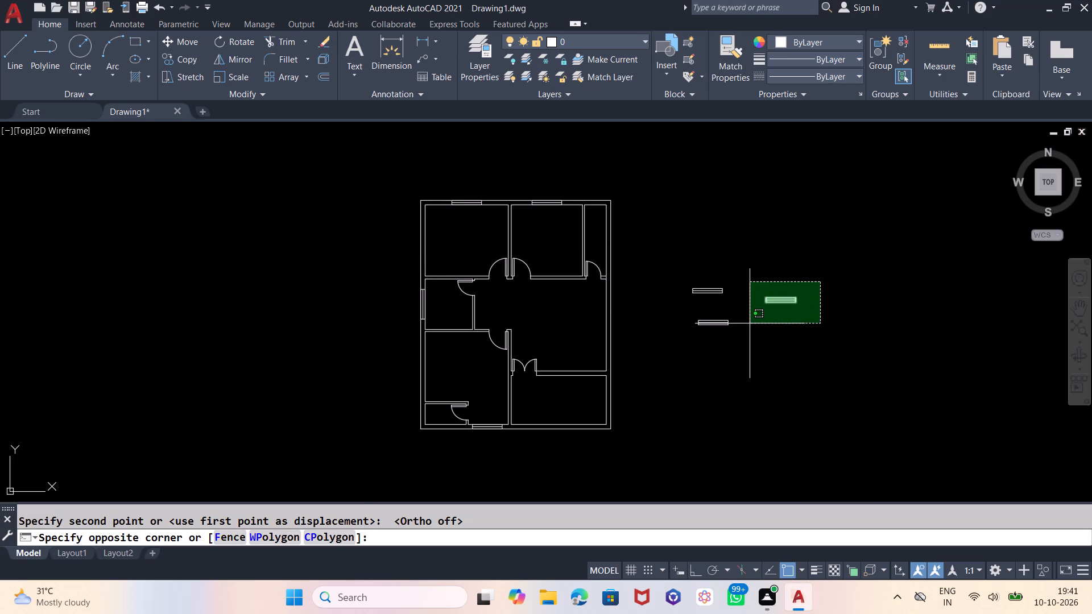
{"action": "left_click", "coordinate": [750, 323]}
{"action": "type", "text": "RO"}
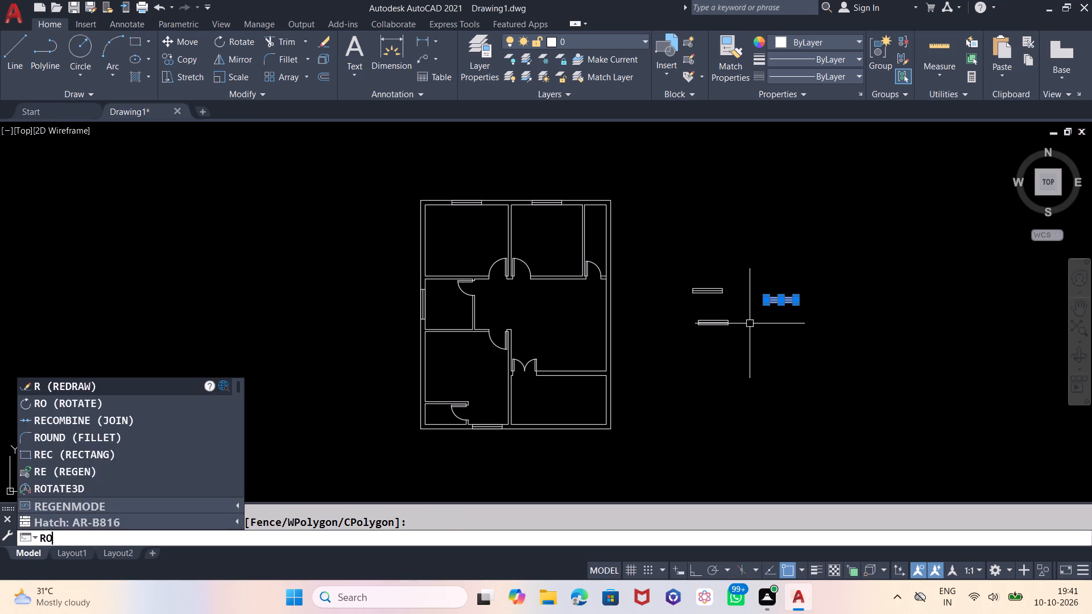
{"action": "key", "text": "Return"}
{"action": "left_click", "coordinate": [750, 323]}
{"action": "left_click", "coordinate": [750, 338]}
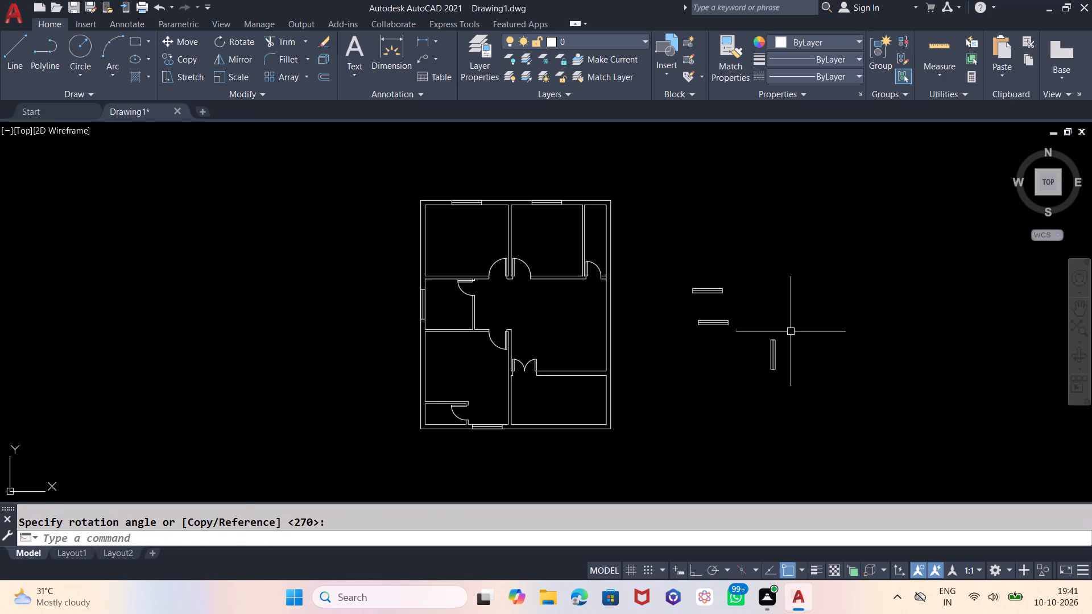
Move this vertical window by its left edge's midpoint onto the midpoint of the plan's inner right wall line.
{"action": "left_click", "coordinate": [791, 331]}
{"action": "left_click", "coordinate": [755, 375]}
{"action": "key", "text": "m"}
{"action": "key", "text": "Return"}
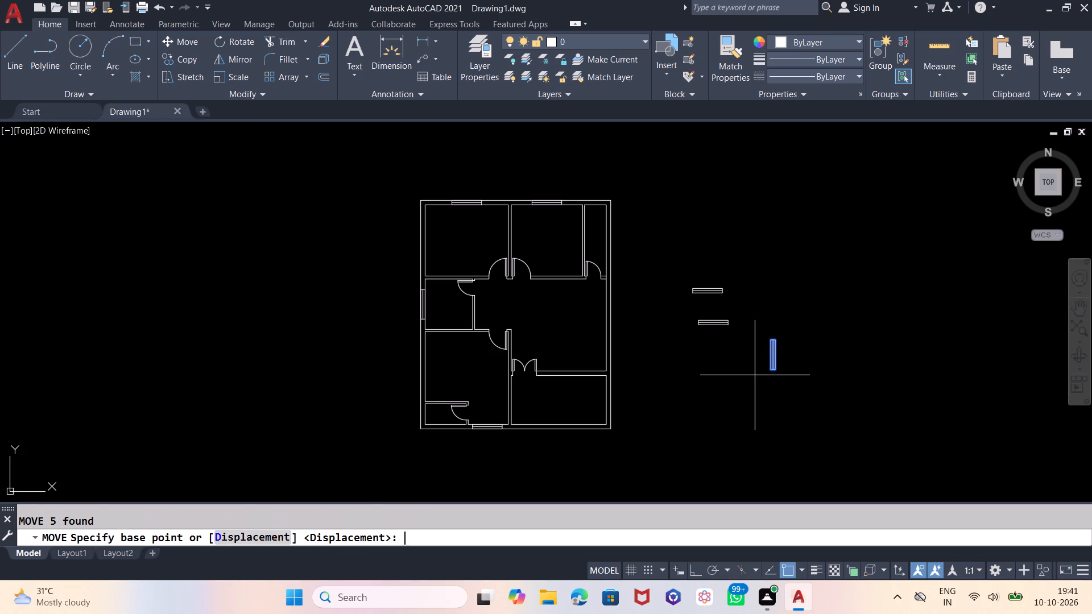
{"action": "scroll", "coordinate": [763, 361], "scroll_direction": "up", "scroll_amount": 2}
{"action": "left_click", "coordinate": [784, 342]}
{"action": "scroll", "coordinate": [892, 343], "scroll_direction": "down", "scroll_amount": 2}
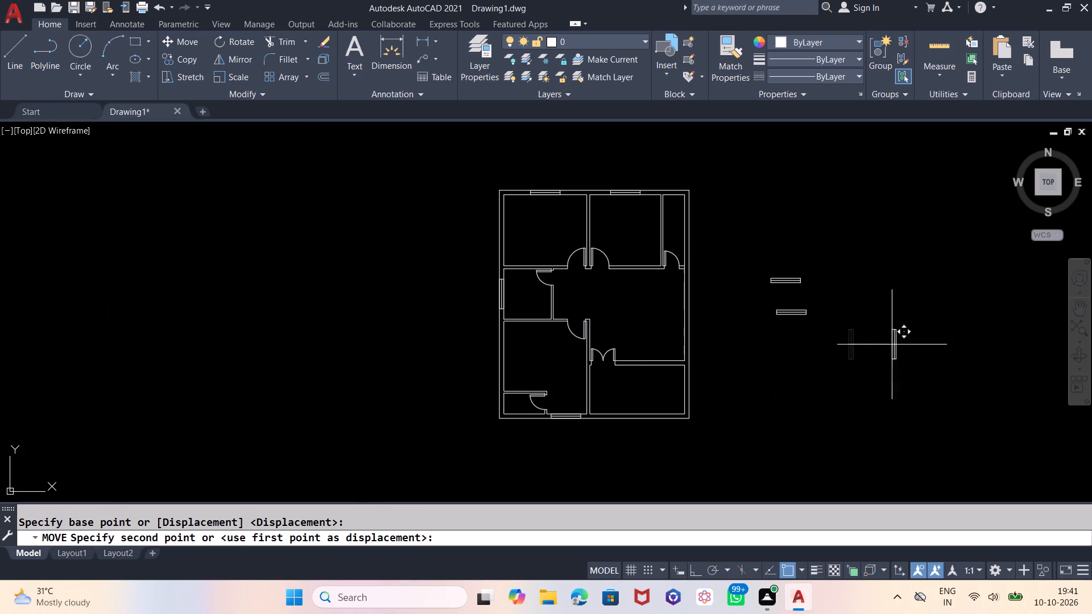
{"action": "scroll", "coordinate": [721, 300], "scroll_direction": "up", "scroll_amount": 2}
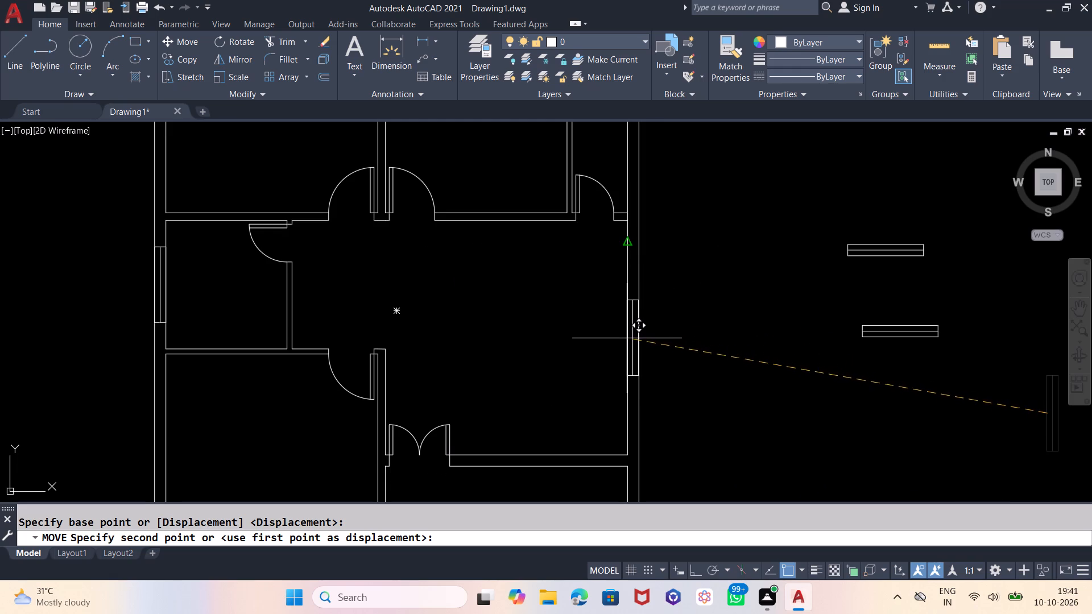
{"action": "left_click", "coordinate": [628, 246]}
Move the right-wall window down along the wall, toward the middle of the large central room.
{"action": "left_click", "coordinate": [618, 197]}
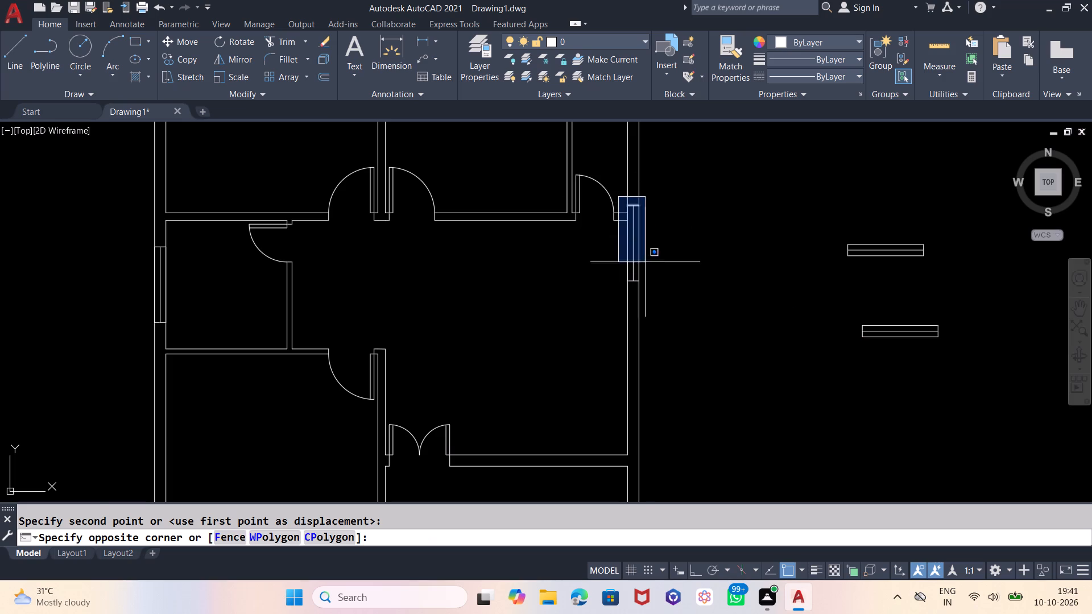
{"action": "left_click", "coordinate": [650, 281]}
{"action": "key", "text": "m"}
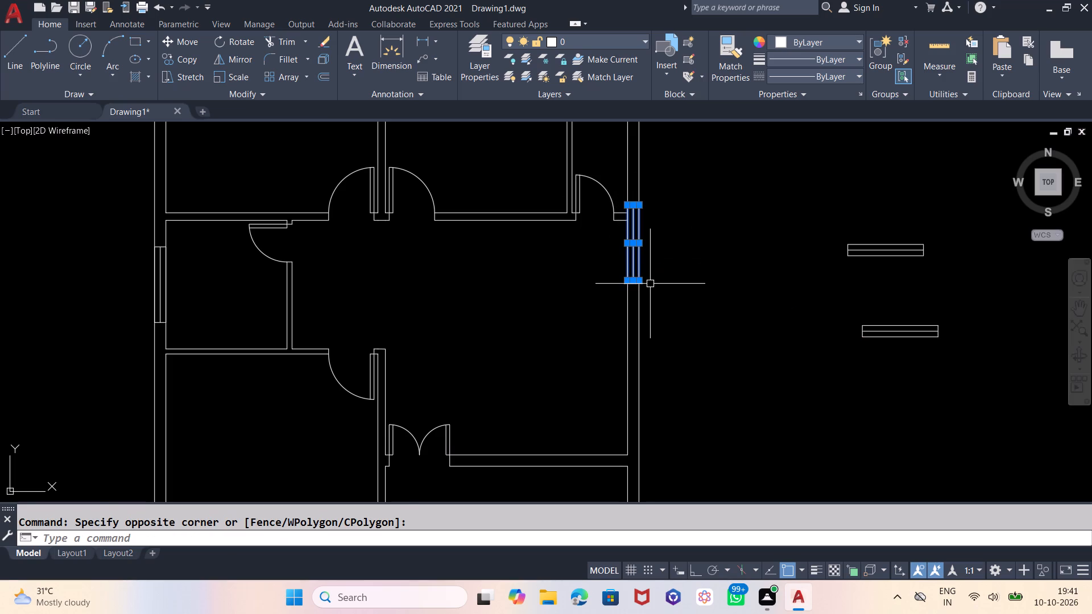
{"action": "key", "text": "Return"}
{"action": "left_click", "coordinate": [664, 211]}
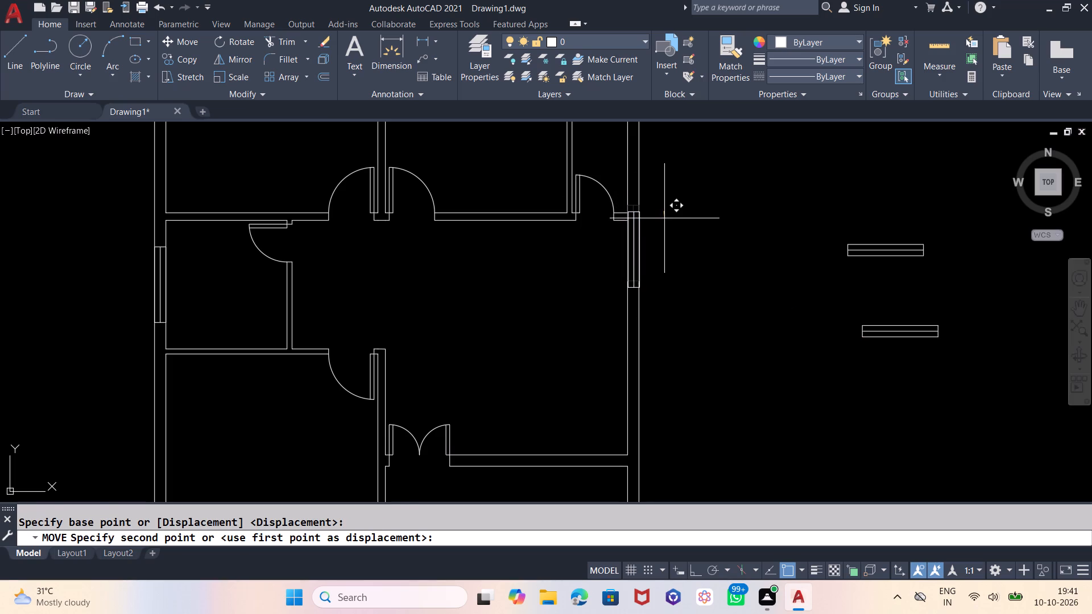
{"action": "left_click", "coordinate": [663, 296]}
Nudge the right-wall window slightly to the right so its long edges line up with the two wall lines.
{"action": "scroll", "coordinate": [606, 338], "scroll_direction": "up", "scroll_amount": 3}
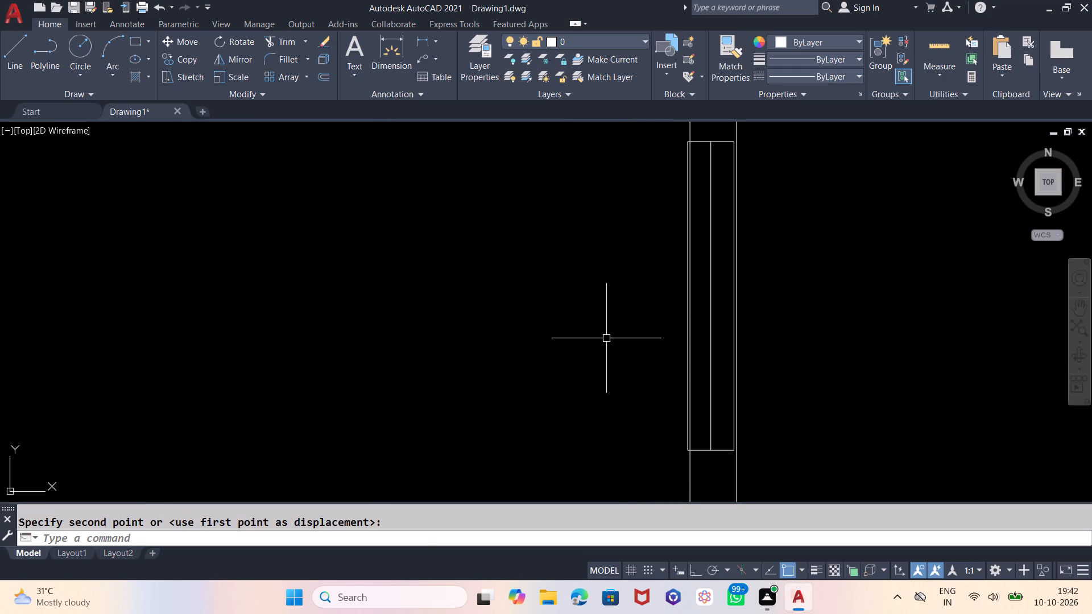
{"action": "middle_click_drag", "start_coordinate": [771, 371], "coordinate": [721, 371]}
{"action": "left_click_drag", "start_coordinate": [625, 129], "coordinate": [641, 145]}
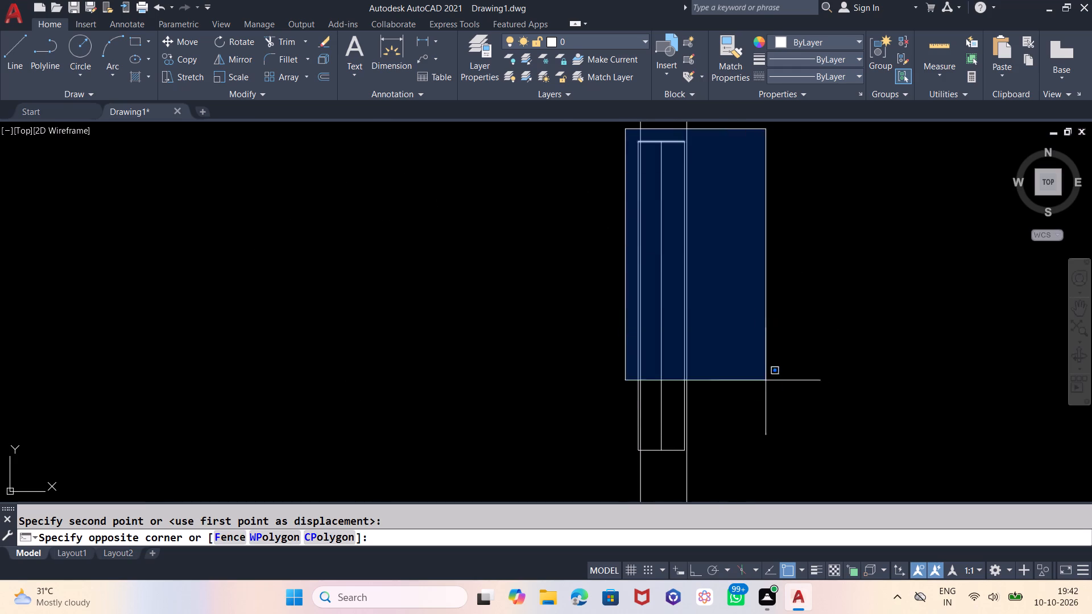
{"action": "left_click", "coordinate": [770, 471]}
{"action": "key", "text": "m"}
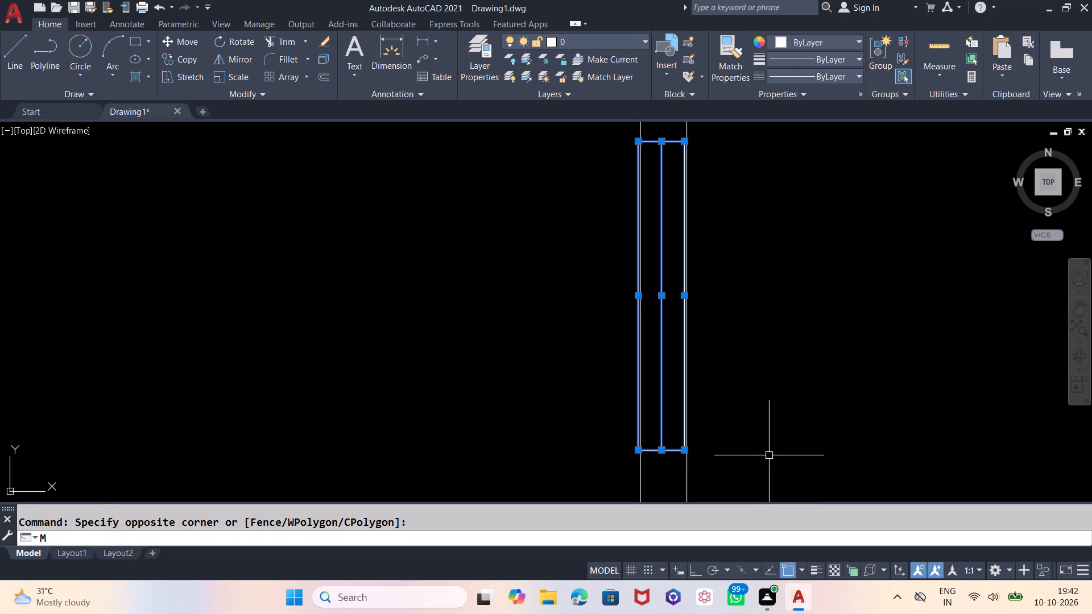
{"action": "key", "text": "Return"}
{"action": "left_click", "coordinate": [777, 396]}
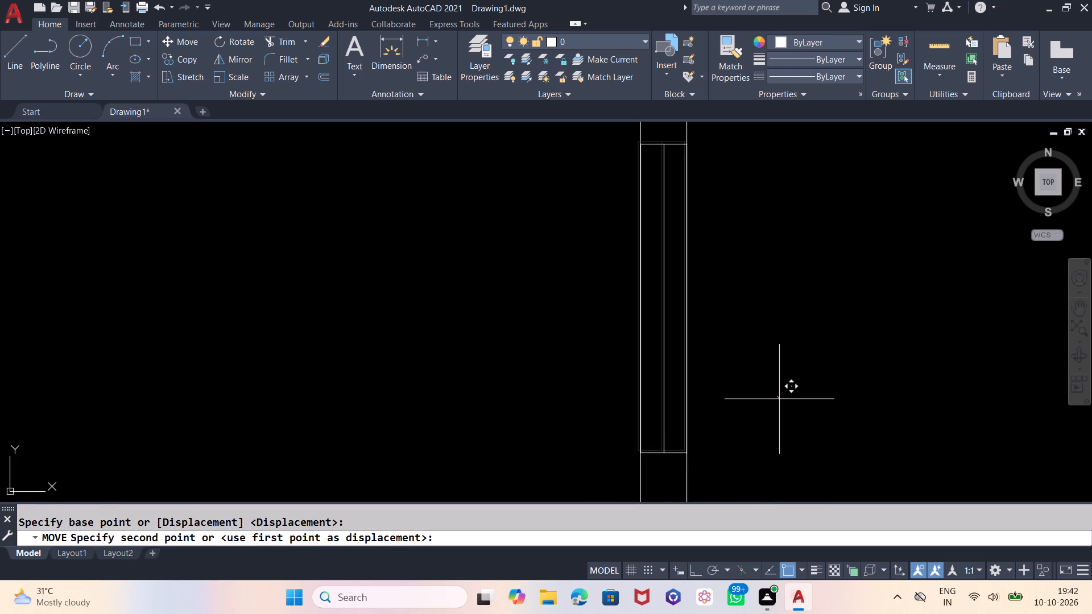
{"action": "left_click", "coordinate": [779, 399]}
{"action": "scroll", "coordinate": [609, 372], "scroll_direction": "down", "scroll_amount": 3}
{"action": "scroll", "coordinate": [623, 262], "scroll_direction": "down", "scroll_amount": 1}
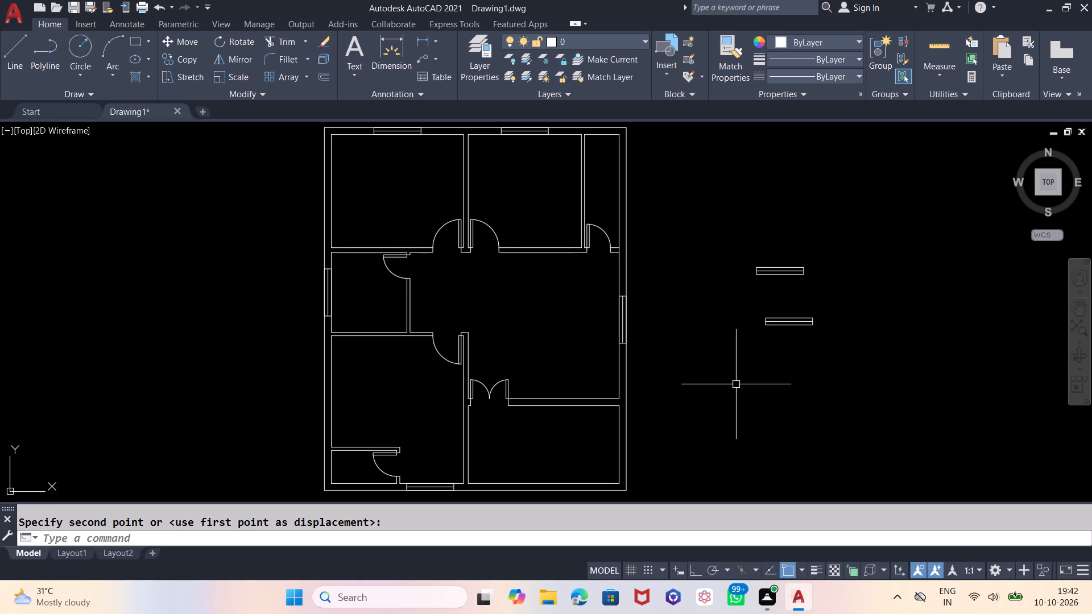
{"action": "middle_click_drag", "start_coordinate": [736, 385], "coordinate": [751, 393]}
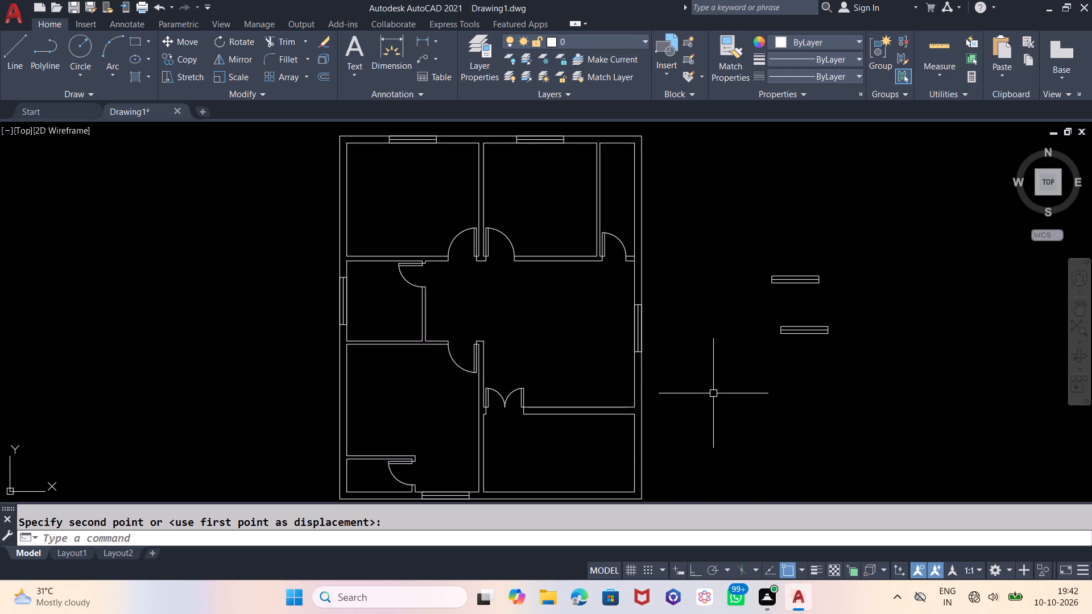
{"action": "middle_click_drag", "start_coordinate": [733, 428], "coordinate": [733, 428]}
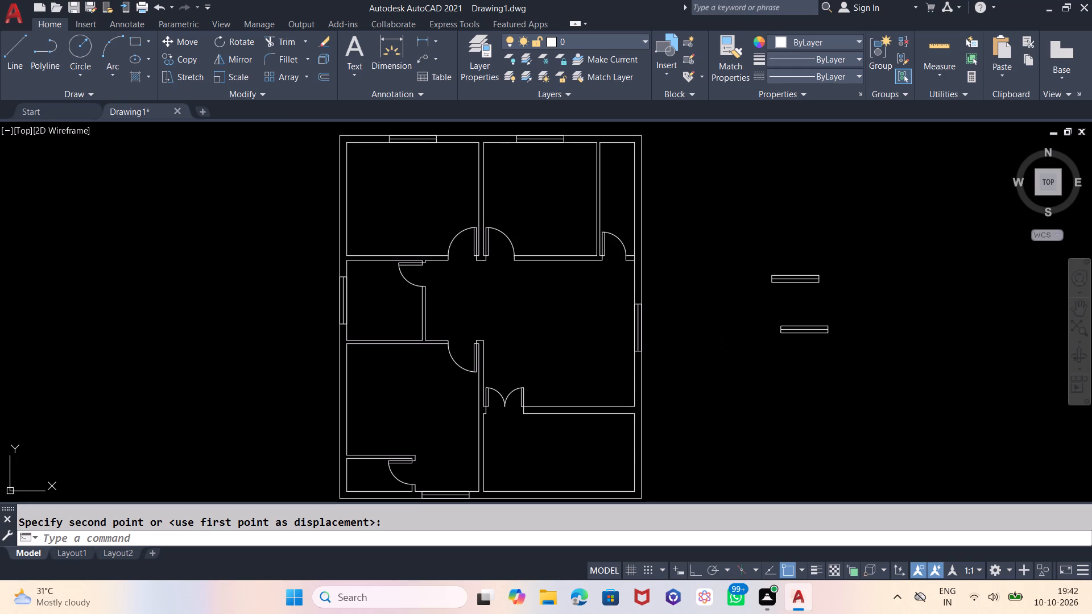
Delete the two spare horizontal windows lying outside the plan.
{"action": "middle_click_drag", "start_coordinate": [733, 428], "coordinate": [733, 423]}
{"action": "left_click", "coordinate": [845, 259]}
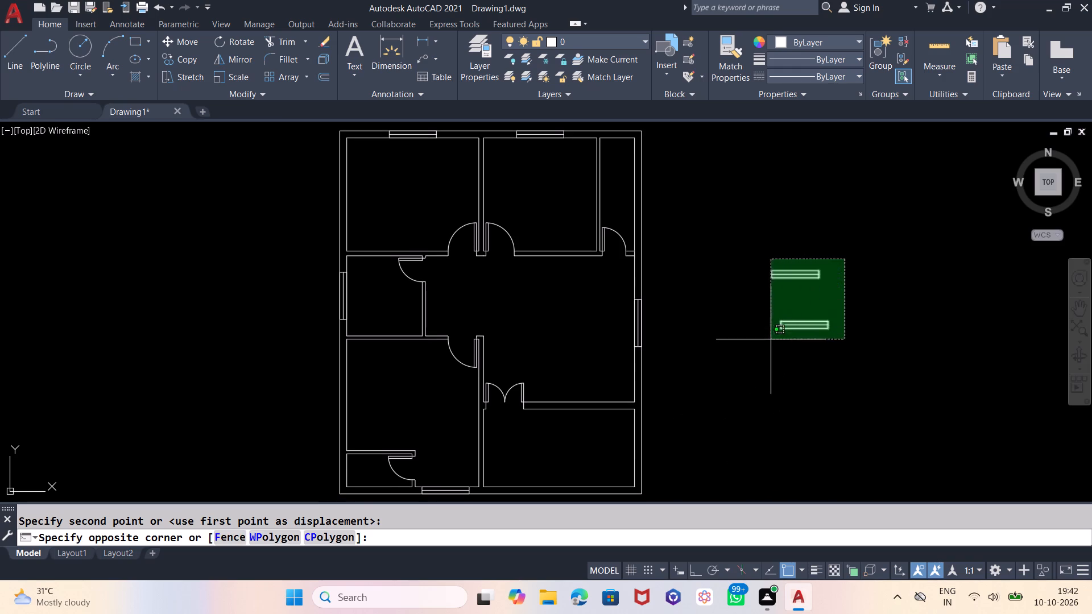
{"action": "left_click", "coordinate": [770, 341]}
{"action": "key", "text": "Delete"}
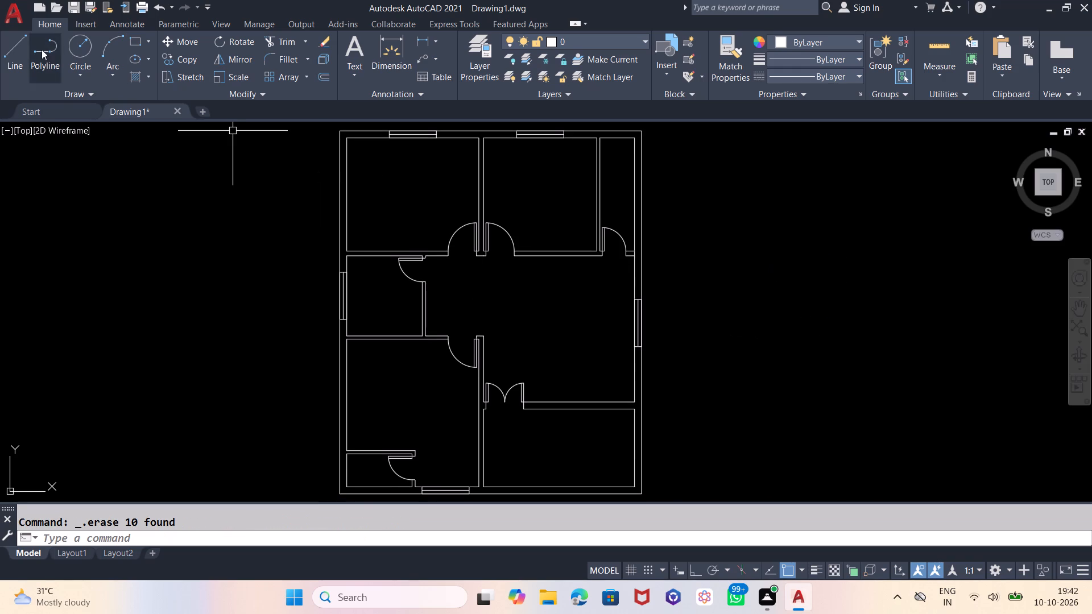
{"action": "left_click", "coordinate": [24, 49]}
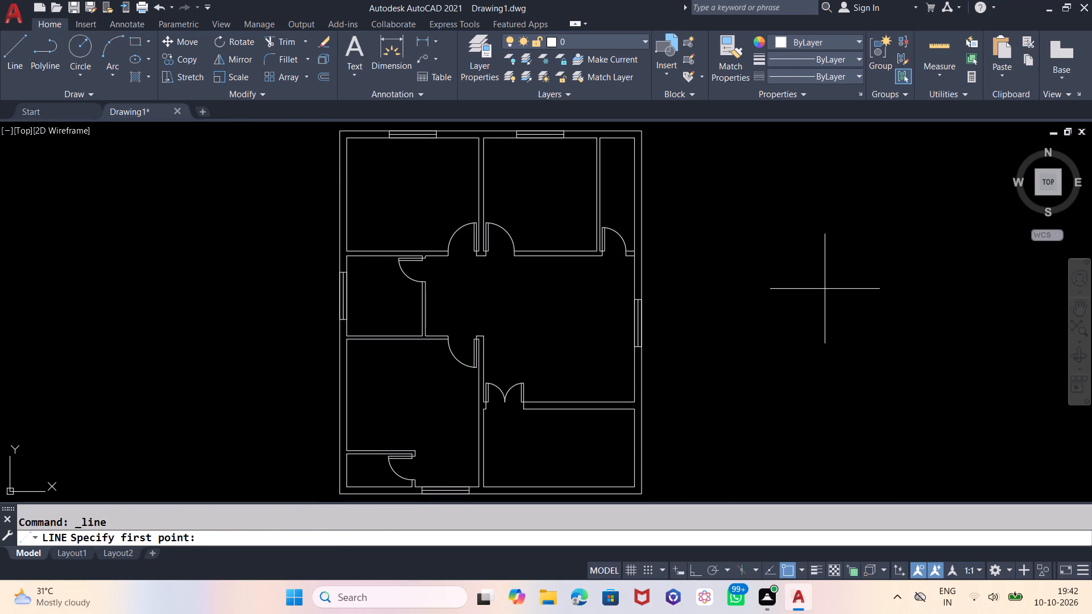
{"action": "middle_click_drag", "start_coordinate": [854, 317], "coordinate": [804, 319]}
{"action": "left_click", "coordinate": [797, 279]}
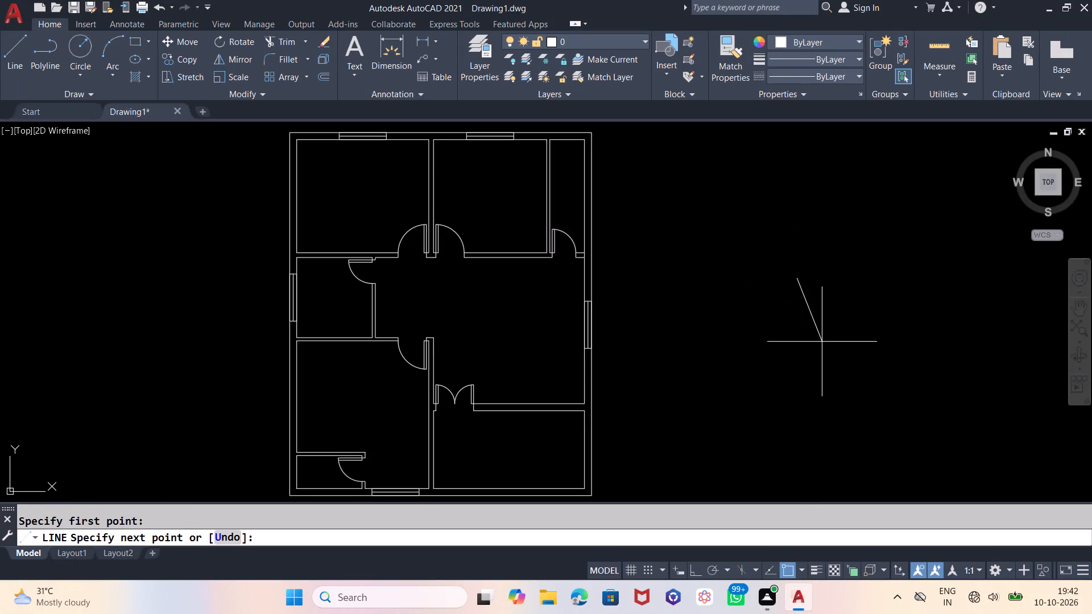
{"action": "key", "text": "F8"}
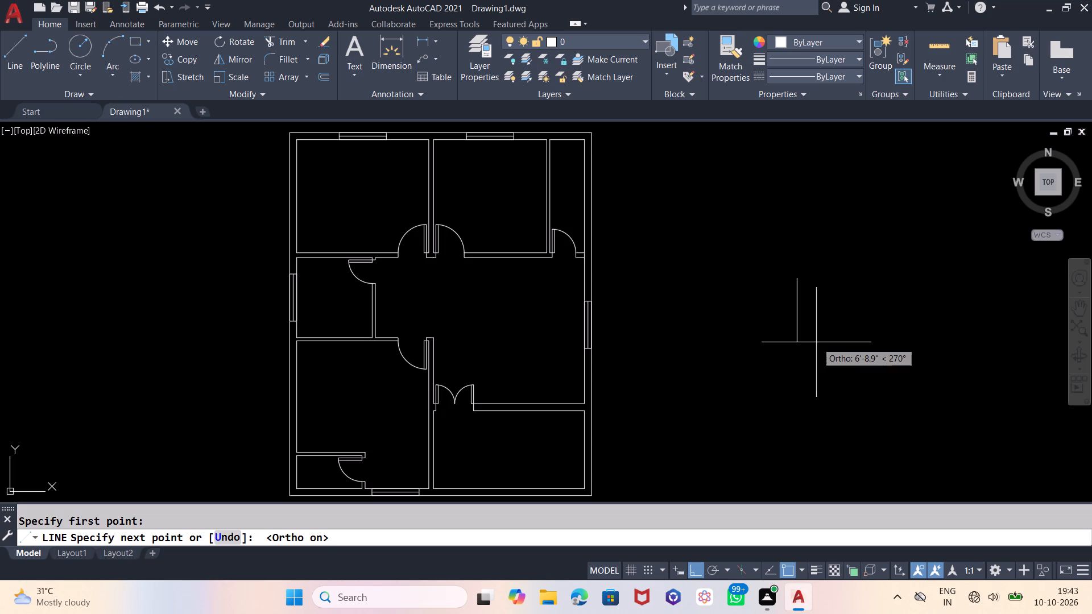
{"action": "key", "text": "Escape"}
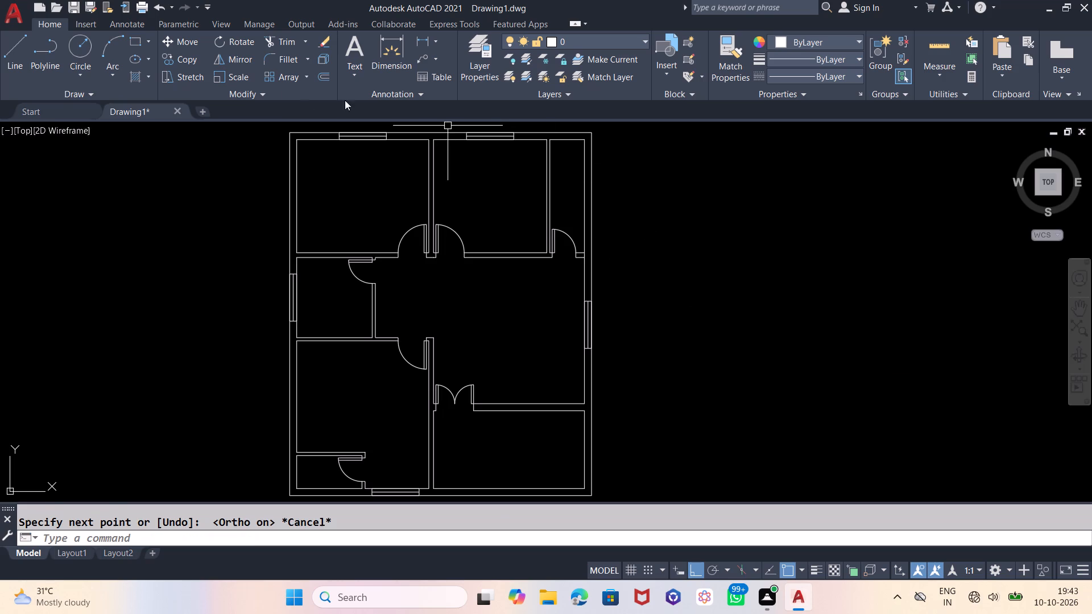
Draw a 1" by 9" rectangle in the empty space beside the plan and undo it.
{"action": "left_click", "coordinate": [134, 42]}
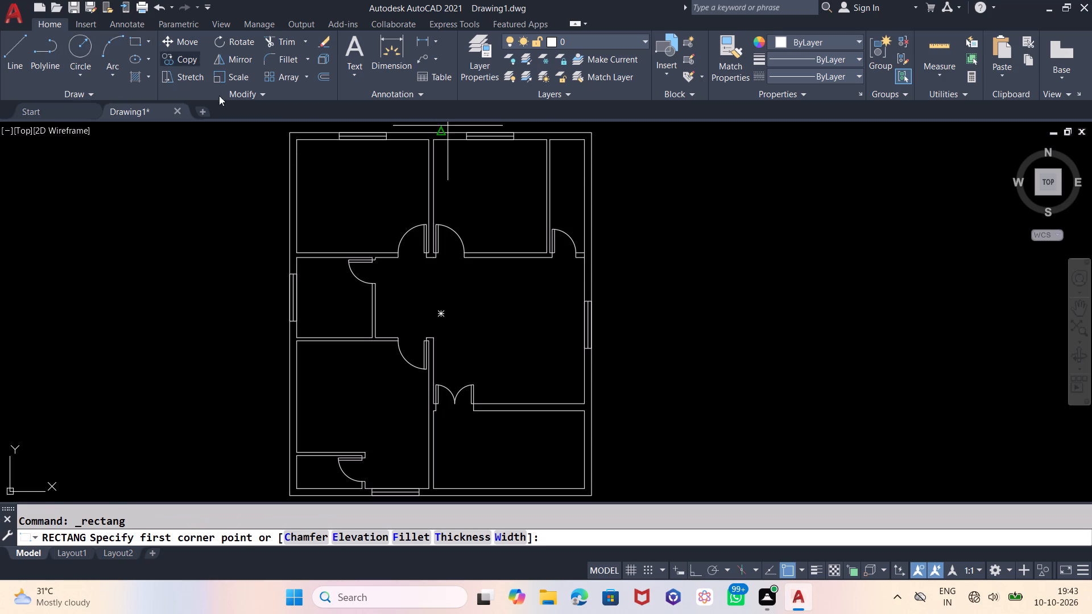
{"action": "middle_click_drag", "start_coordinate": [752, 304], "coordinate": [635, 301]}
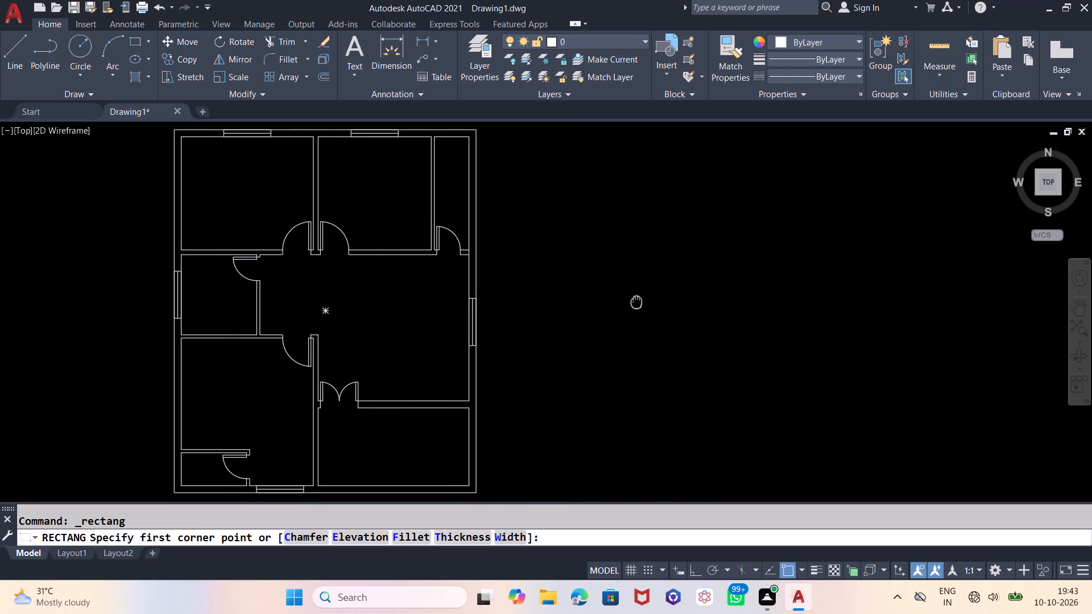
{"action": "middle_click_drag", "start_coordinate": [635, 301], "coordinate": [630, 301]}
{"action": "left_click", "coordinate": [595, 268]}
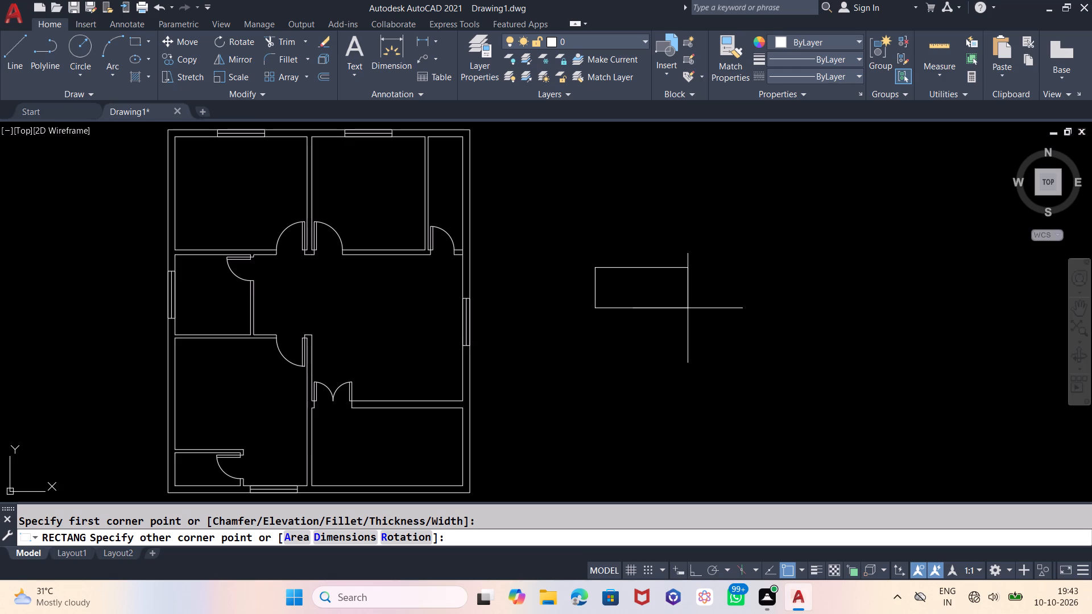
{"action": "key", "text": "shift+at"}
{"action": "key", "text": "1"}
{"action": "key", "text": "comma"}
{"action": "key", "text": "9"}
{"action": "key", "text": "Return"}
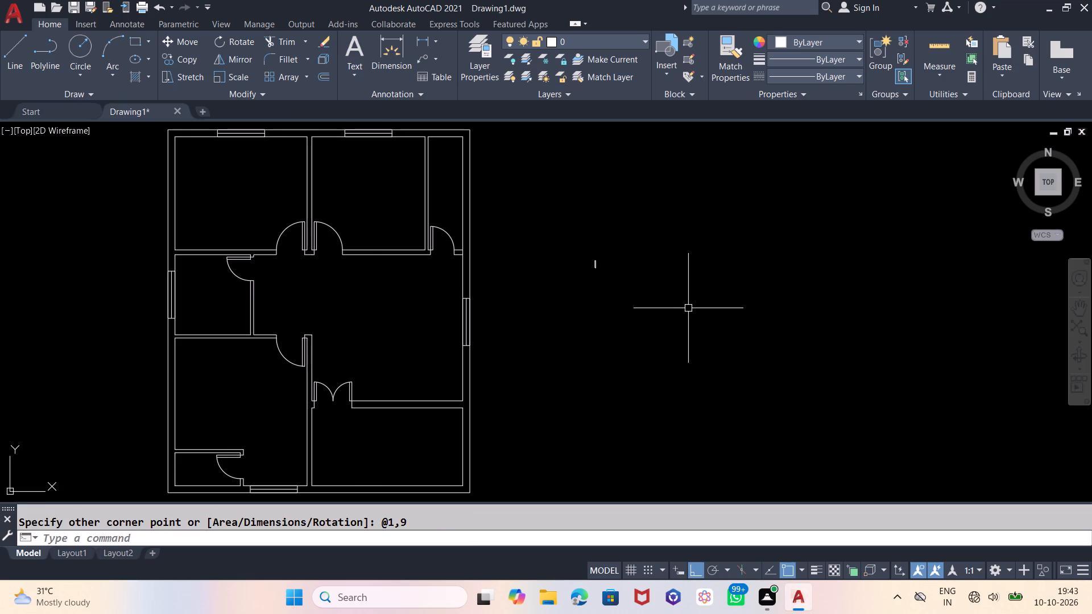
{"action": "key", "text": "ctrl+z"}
Draw a rectangle 1' wide by 9" high in the empty space to the right of the plan.
{"action": "left_click", "coordinate": [134, 37]}
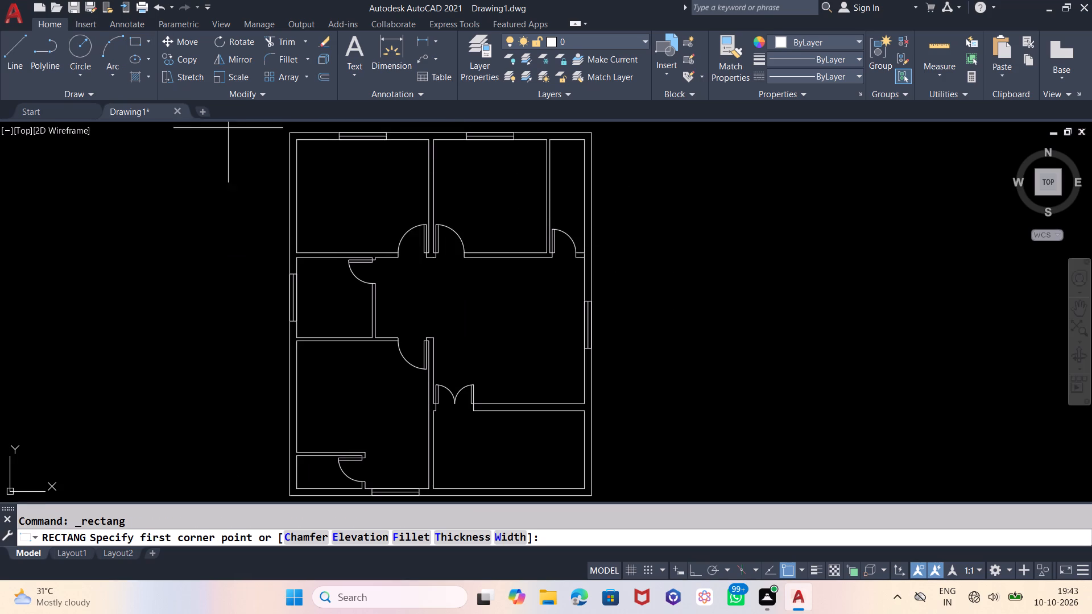
{"action": "middle_click_drag", "start_coordinate": [943, 349], "coordinate": [797, 335]}
{"action": "left_click_drag", "start_coordinate": [639, 288], "coordinate": [664, 305]}
{"action": "key", "text": "shift+at"}
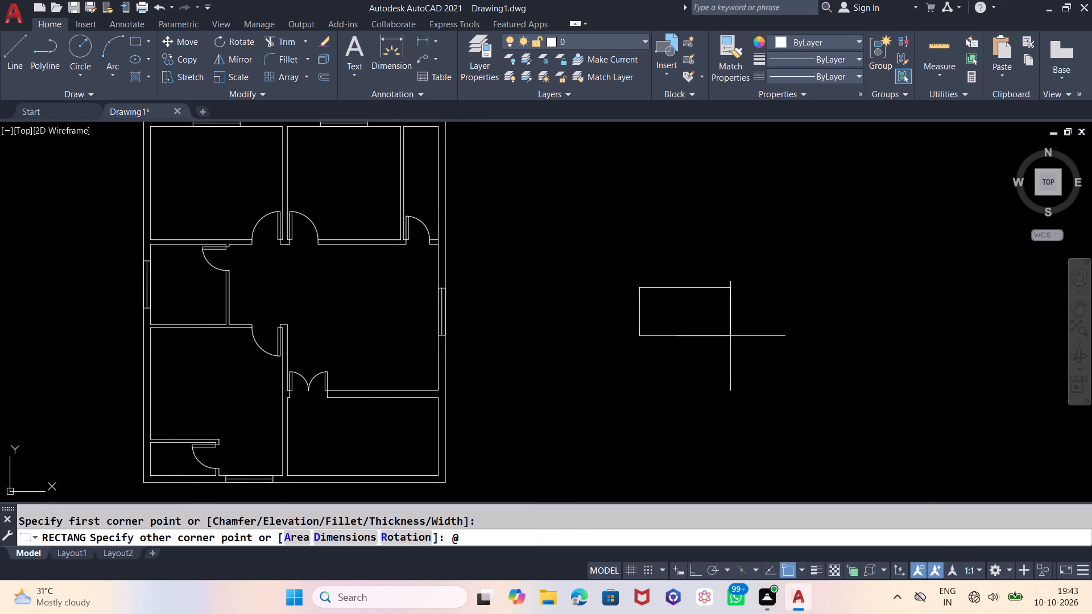
{"action": "type", "text": "1',"}
{"action": "key", "text": "9"}
{"action": "key", "text": "Return"}
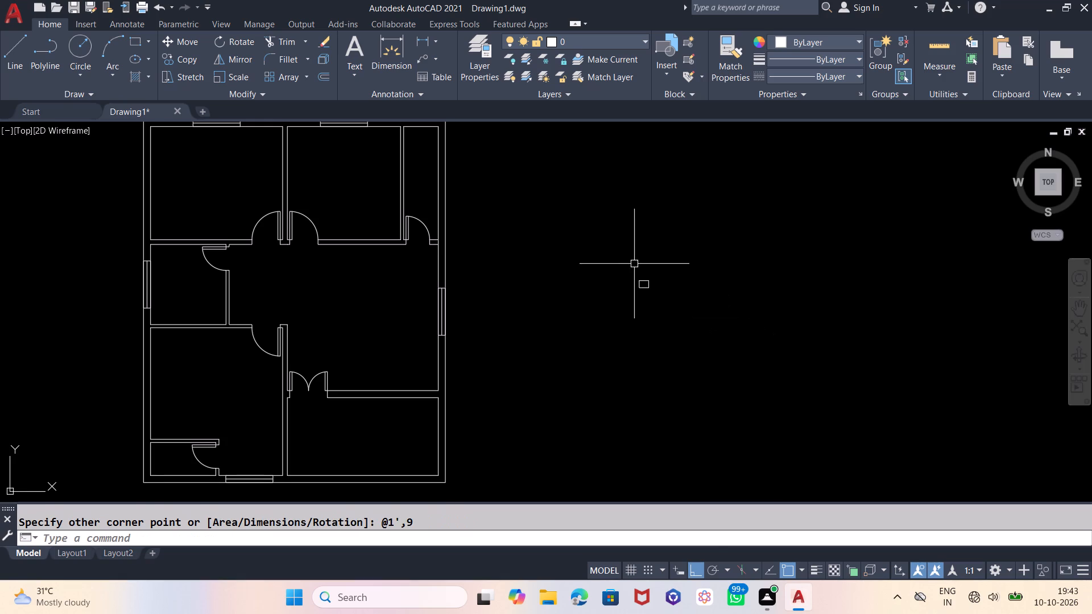
Draw a horizontal centre line across the small rectangle between the midpoints of its two vertical sides.
{"action": "scroll", "coordinate": [633, 263], "scroll_direction": "up", "scroll_amount": 3}
{"action": "left_click", "coordinate": [7, 53]}
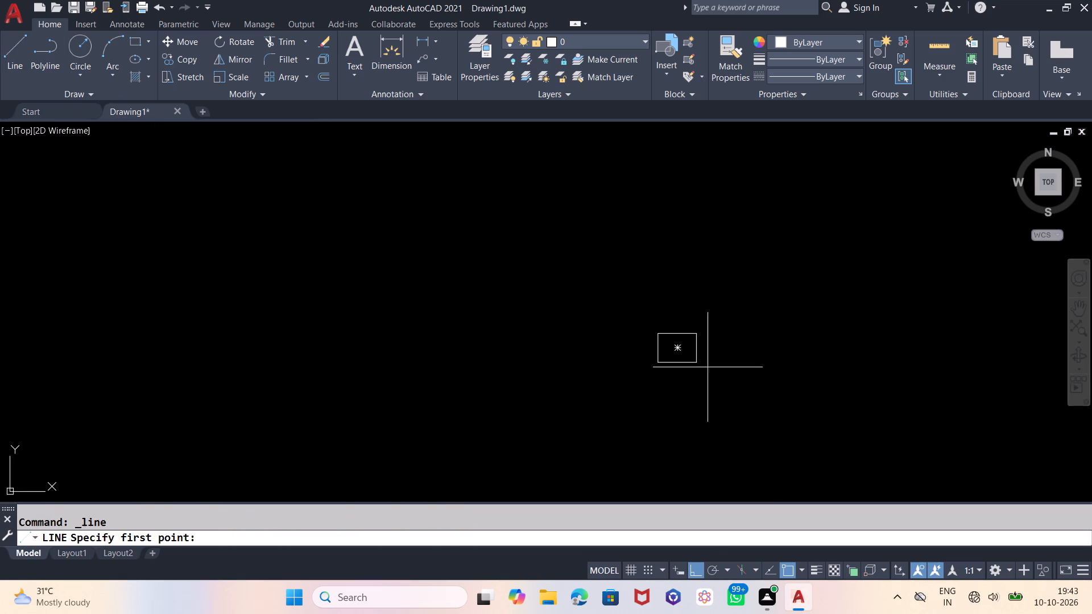
{"action": "scroll", "coordinate": [719, 355], "scroll_direction": "up", "scroll_amount": 1}
{"action": "scroll", "coordinate": [626, 344], "scroll_direction": "up", "scroll_amount": 2}
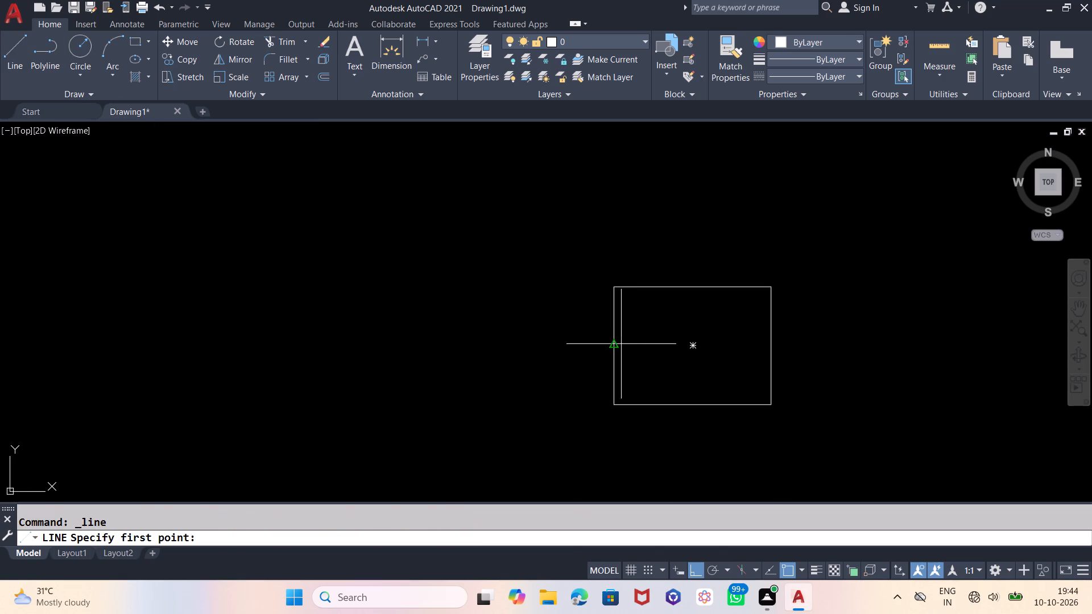
{"action": "left_click", "coordinate": [614, 344]}
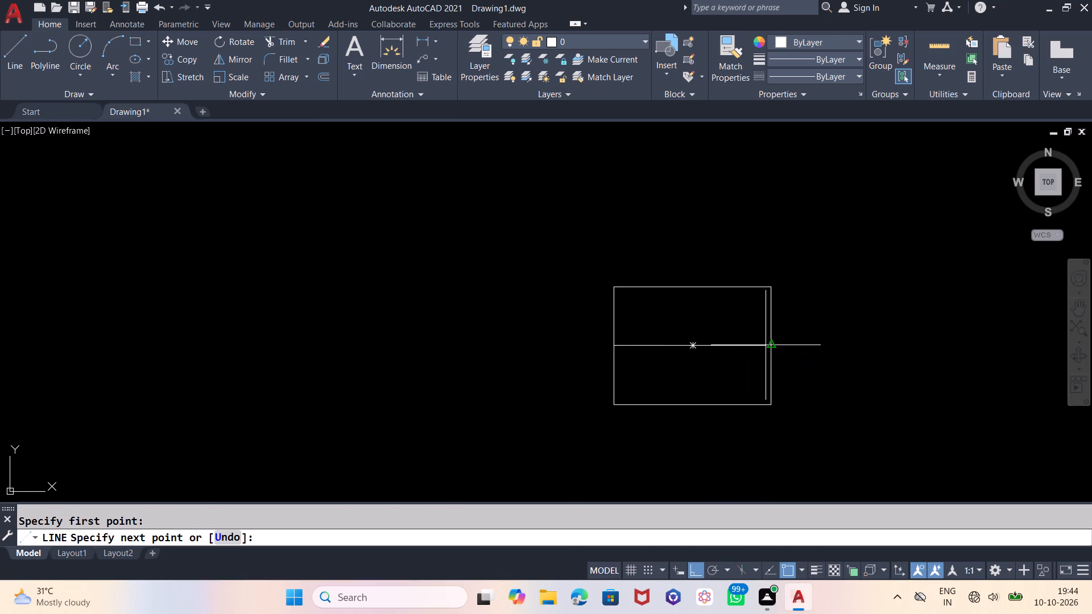
{"action": "left_click", "coordinate": [771, 345]}
{"action": "key", "text": "Escape"}
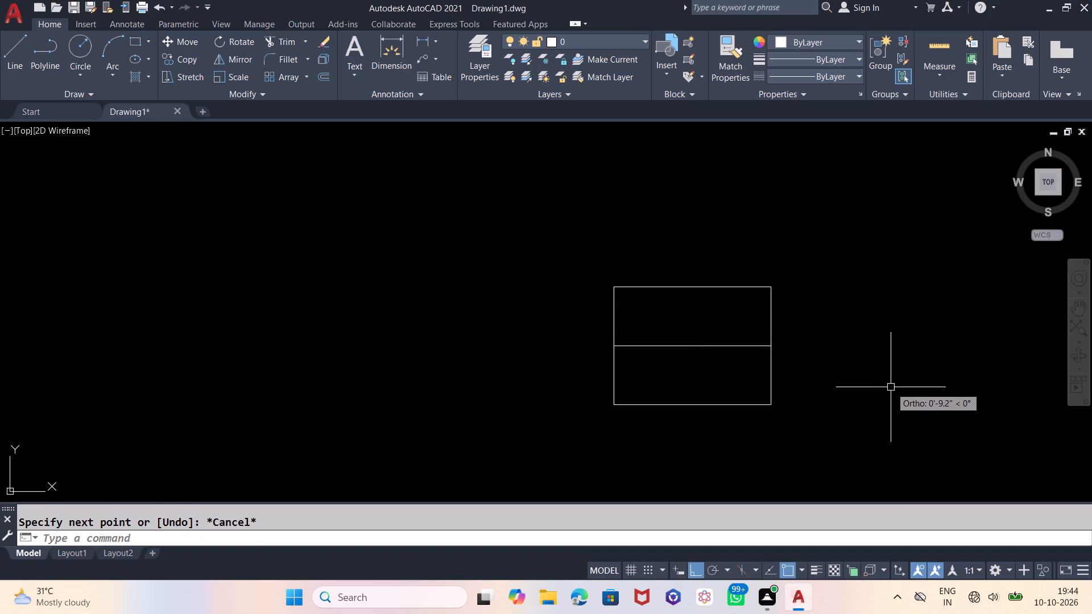
Explode the 1' by 9" rectangle into separate lines.
{"action": "left_click", "coordinate": [831, 242]}
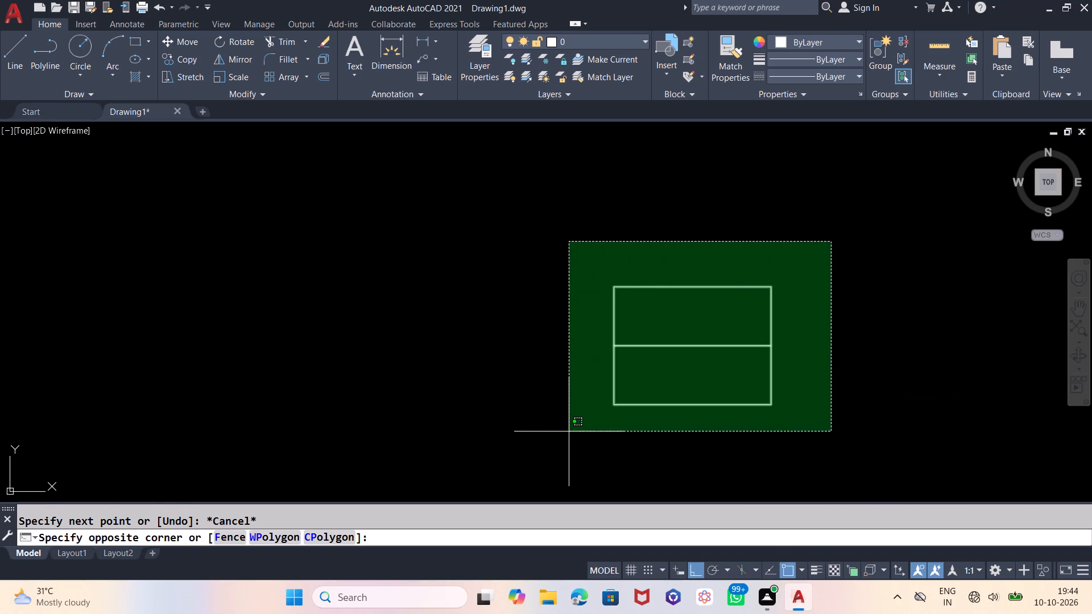
{"action": "left_click", "coordinate": [568, 432]}
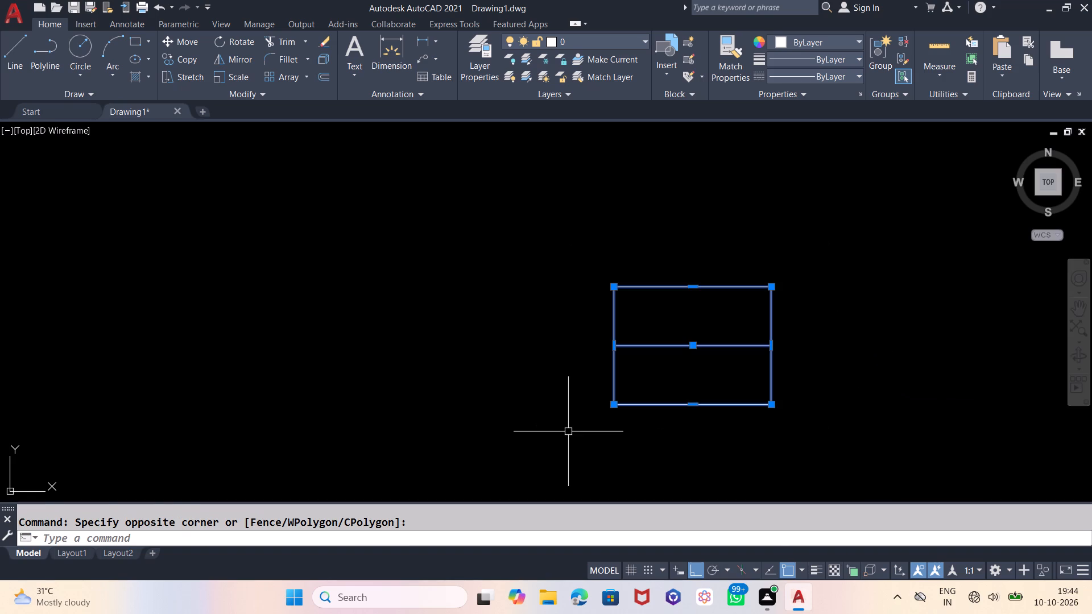
{"action": "key", "text": "x"}
{"action": "key", "text": "Return"}
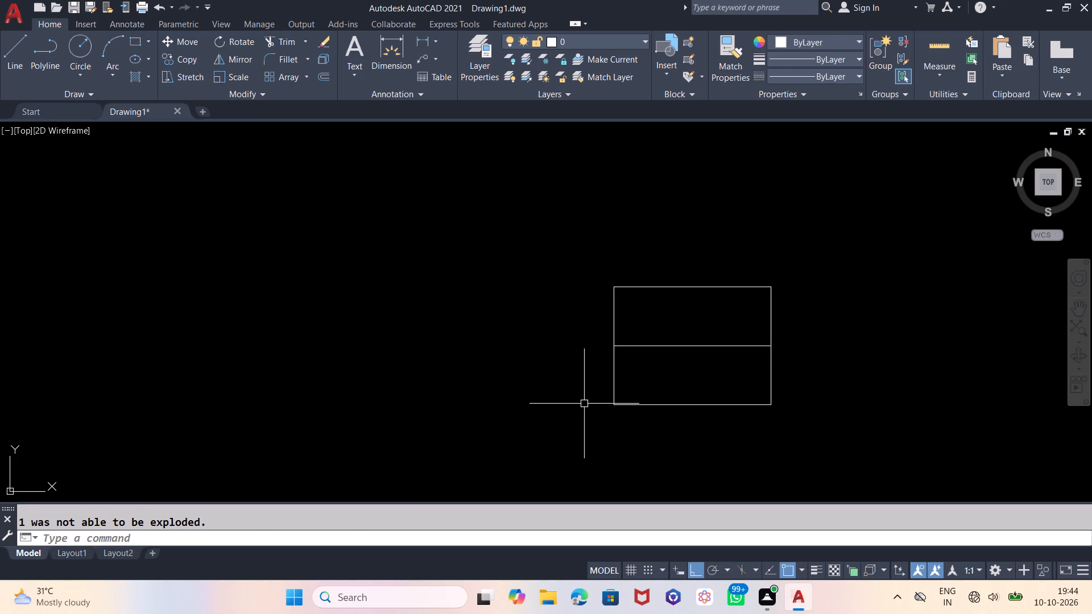
Offset all four sides of the small rectangle inward by 2".
{"action": "key", "text": "o"}
{"action": "key", "text": "Return"}
{"action": "key", "text": "2"}
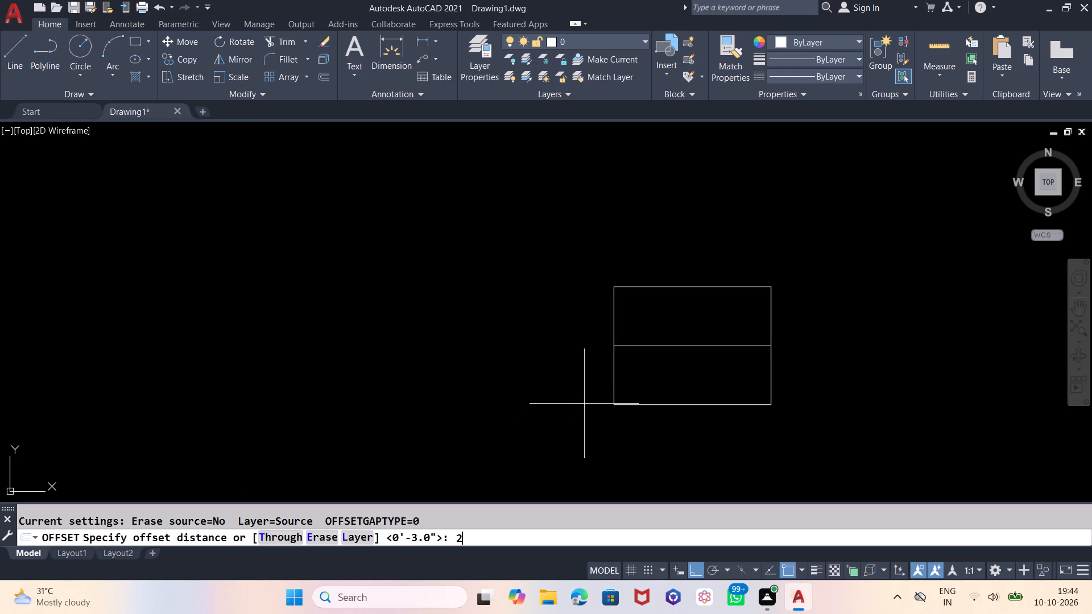
{"action": "key", "text": "Return"}
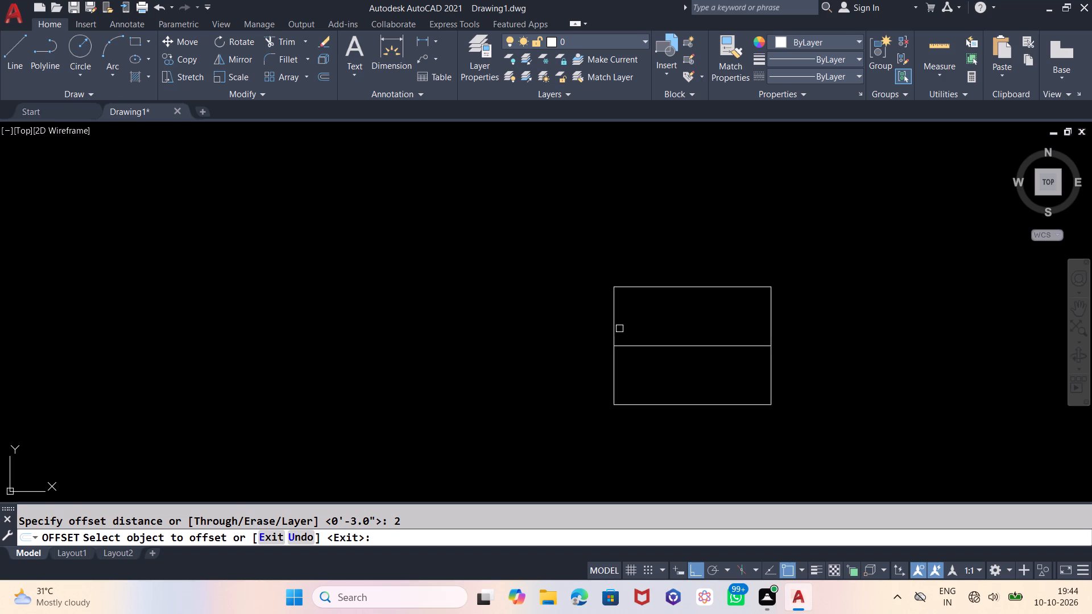
{"action": "left_click", "coordinate": [615, 322]}
{"action": "left_click", "coordinate": [680, 308]}
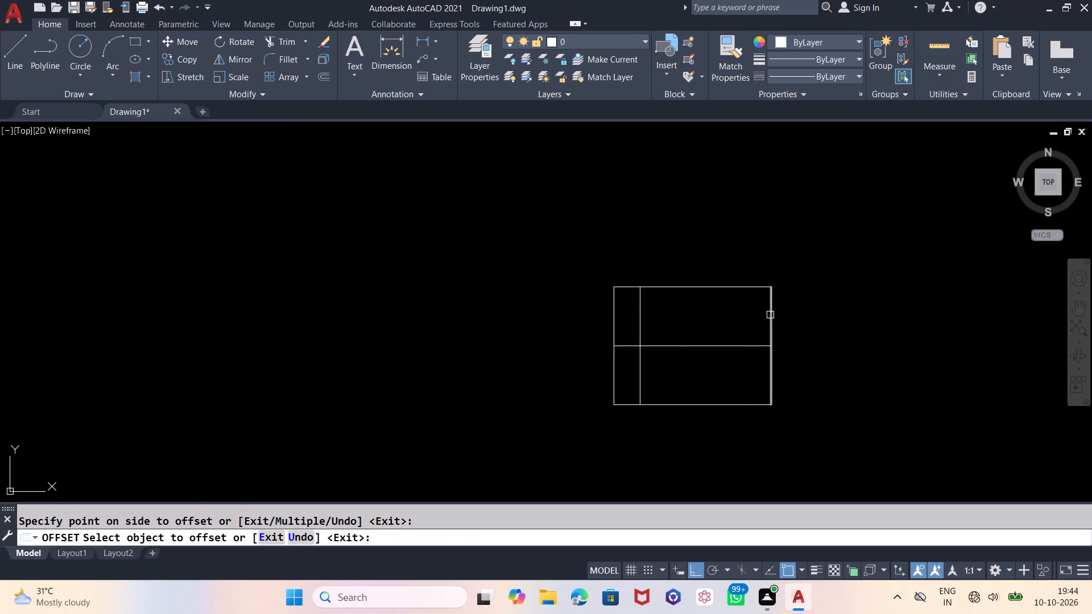
{"action": "left_click", "coordinate": [770, 315]}
{"action": "left_click", "coordinate": [704, 313]}
{"action": "left_click", "coordinate": [700, 288]}
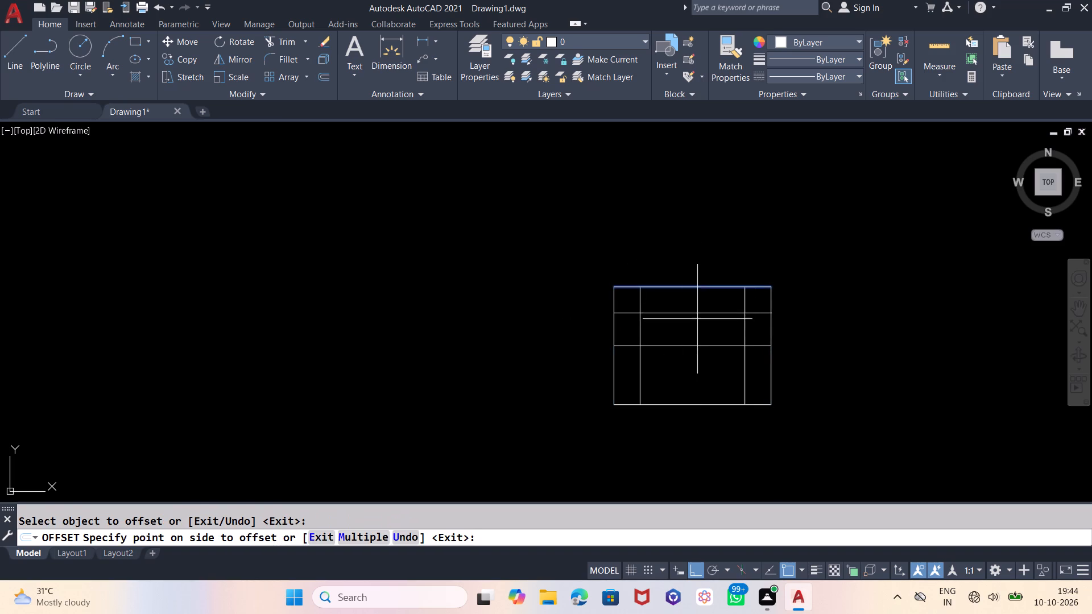
{"action": "left_click", "coordinate": [697, 321]}
{"action": "left_click", "coordinate": [697, 403]}
{"action": "left_click", "coordinate": [697, 366]}
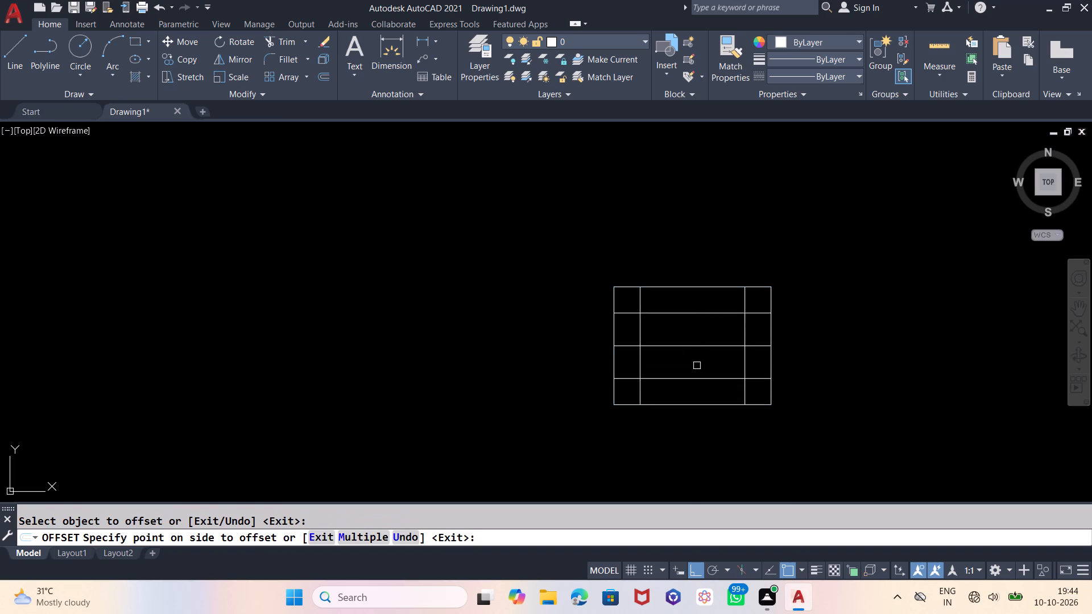
{"action": "key", "text": "Escape"}
Trim the ends of the three inner horizontal lines where they run outside the two inner vertical lines.
{"action": "type", "text": "TR"}
{"action": "key", "text": "Return"}
{"action": "key", "text": "Return"}
{"action": "left_click", "coordinate": [630, 309]}
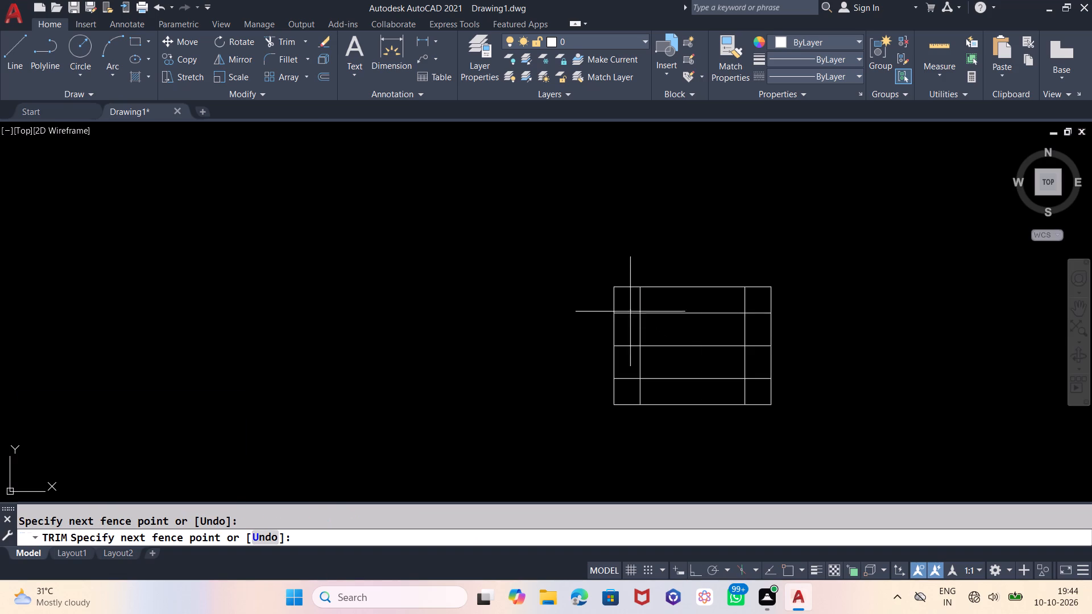
{"action": "left_click", "coordinate": [623, 384]}
{"action": "left_click", "coordinate": [755, 303]}
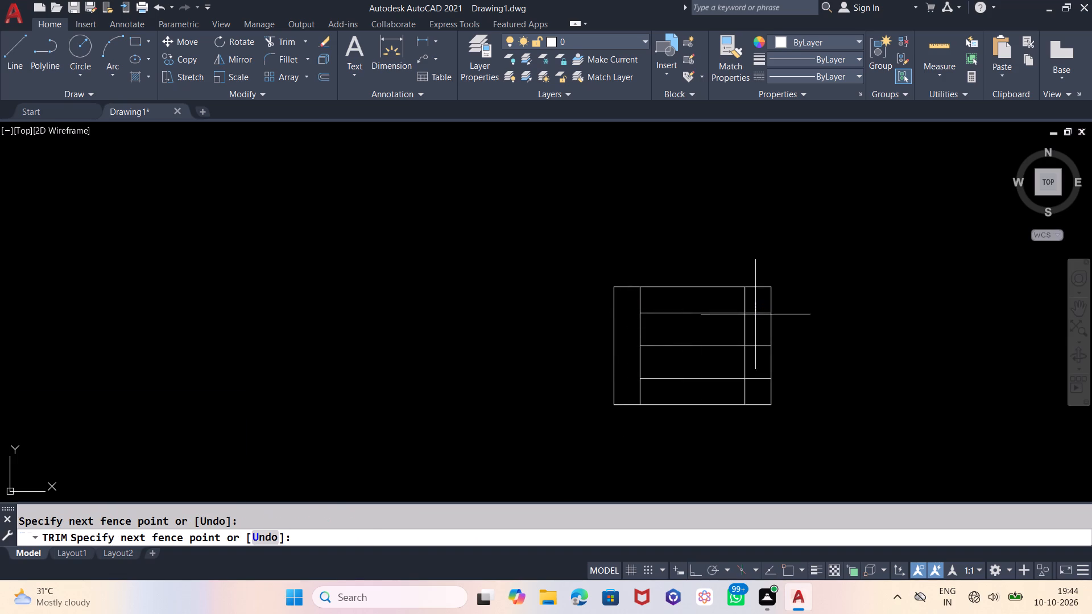
{"action": "left_click", "coordinate": [755, 381]}
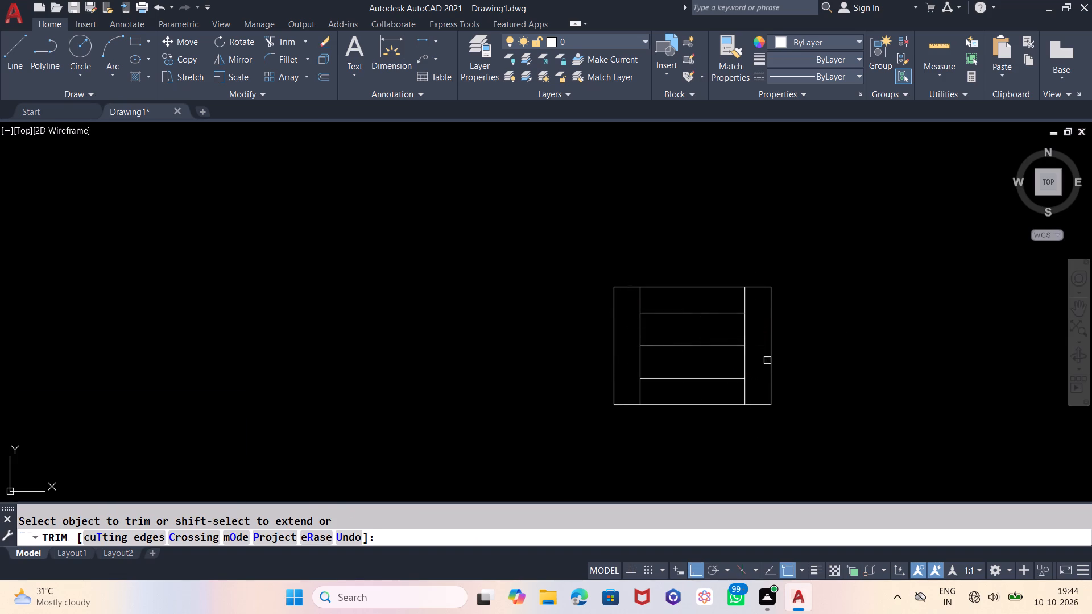
{"action": "key", "text": "Escape"}
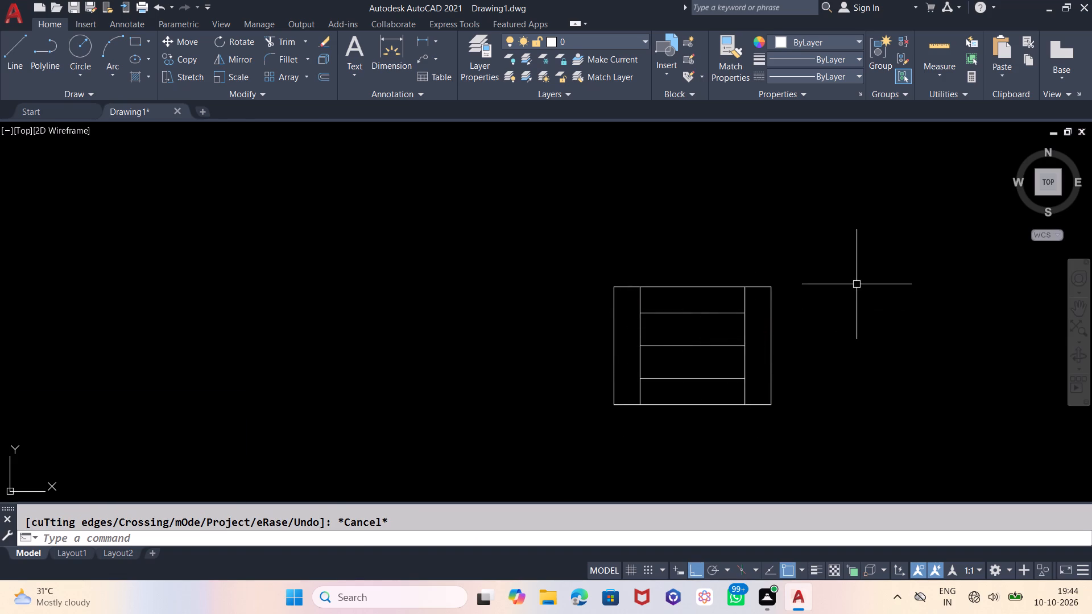
Copy the finished 1' by 9" opening symbol twice in a horizontal row beside the original, away from the floor plan.
{"action": "scroll", "coordinate": [856, 284], "scroll_direction": "down", "scroll_amount": 4}
{"action": "scroll", "coordinate": [756, 351], "scroll_direction": "down", "scroll_amount": 1}
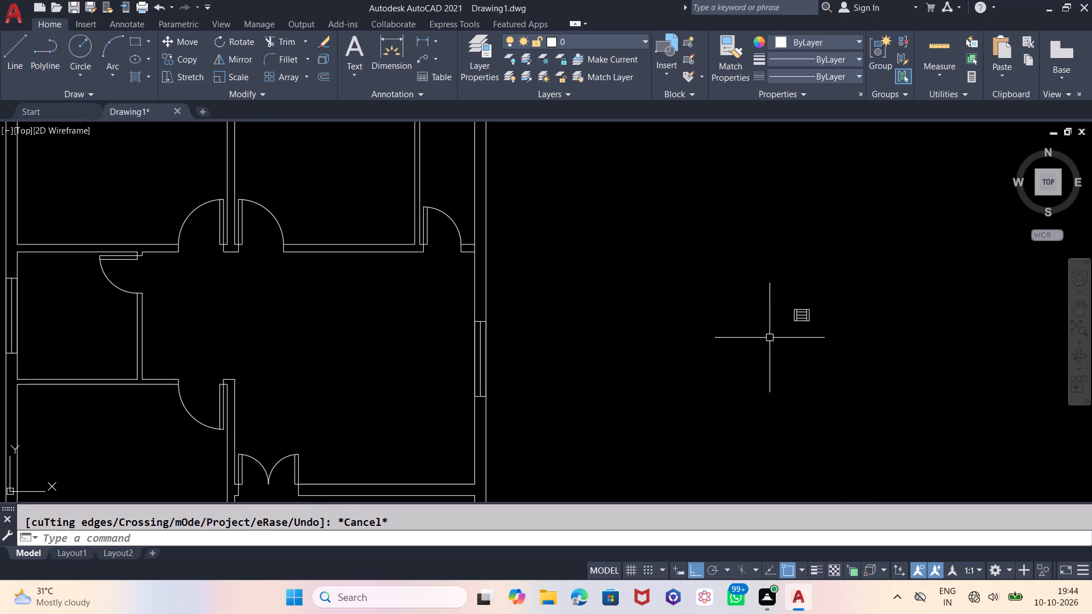
{"action": "scroll", "coordinate": [792, 278], "scroll_direction": "down", "scroll_amount": 1}
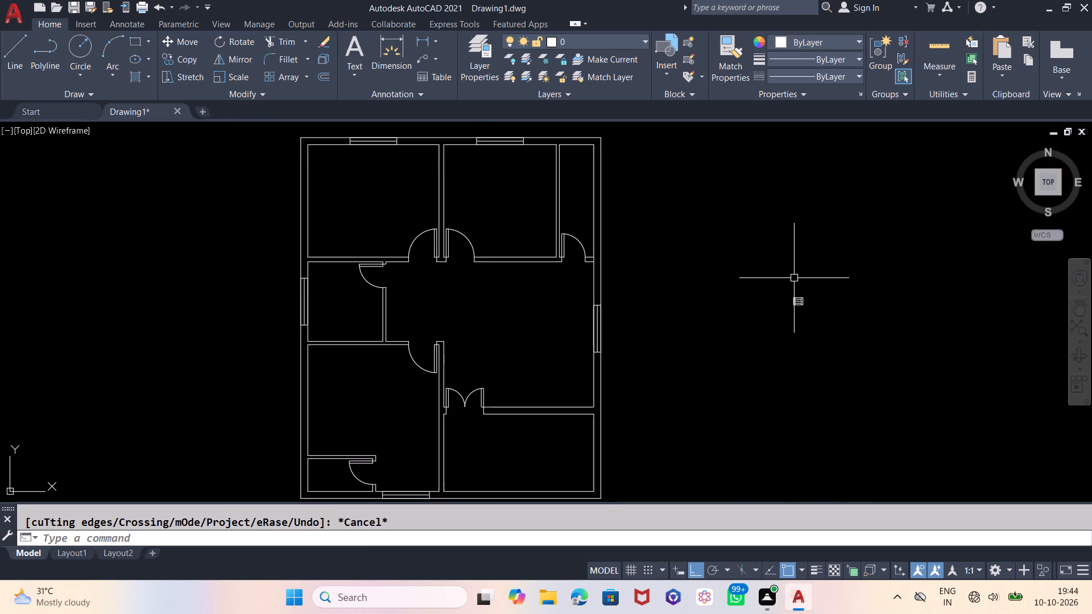
{"action": "middle_click_drag", "start_coordinate": [748, 348], "coordinate": [751, 341]}
{"action": "left_click", "coordinate": [822, 275]}
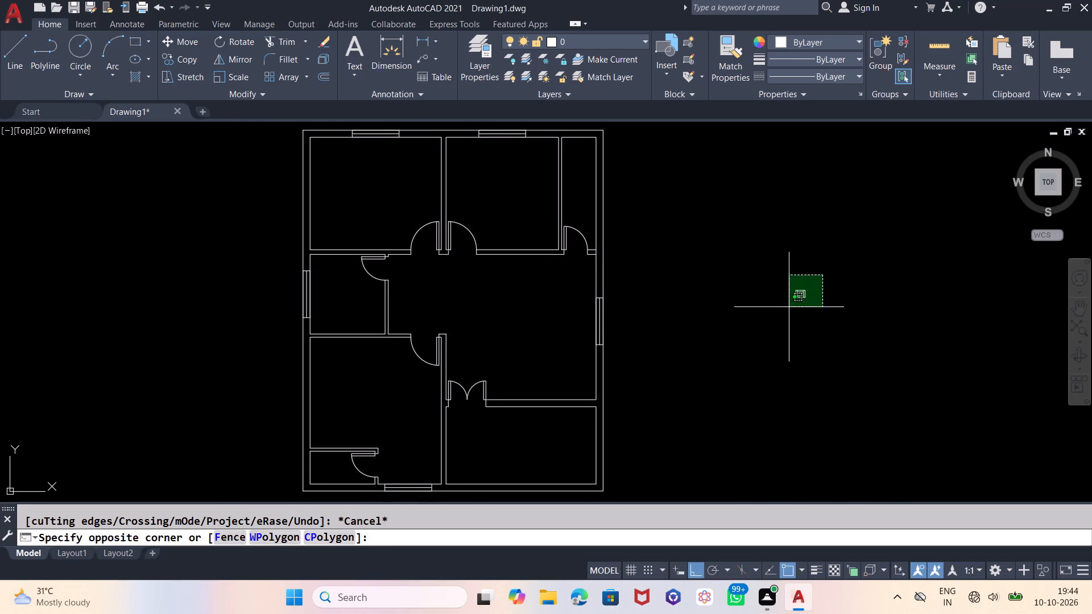
{"action": "left_click", "coordinate": [779, 320]}
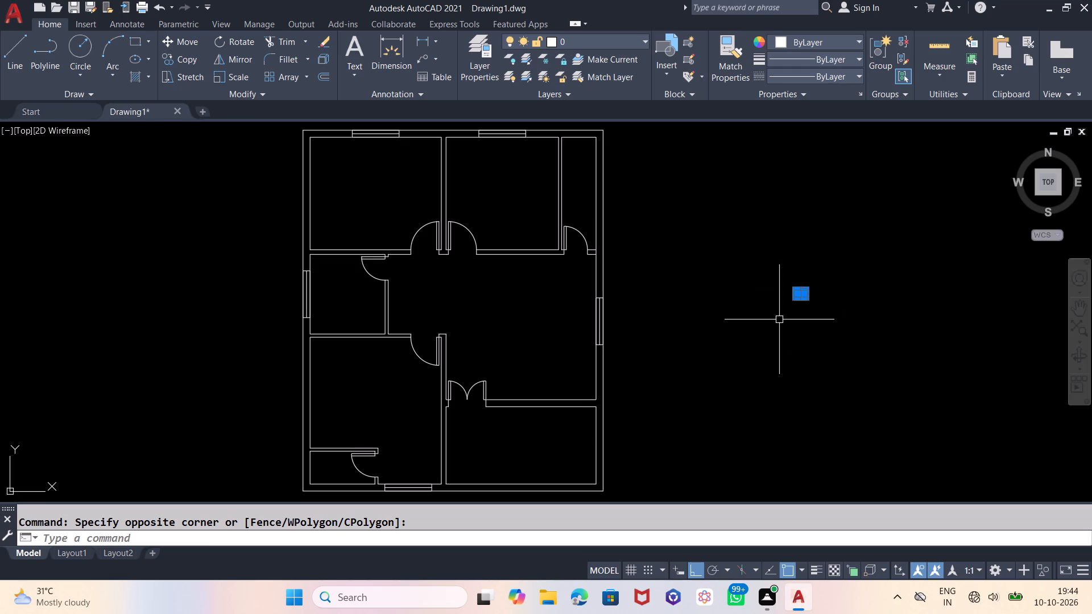
{"action": "type", "text": "CP"}
{"action": "key", "text": "Return"}
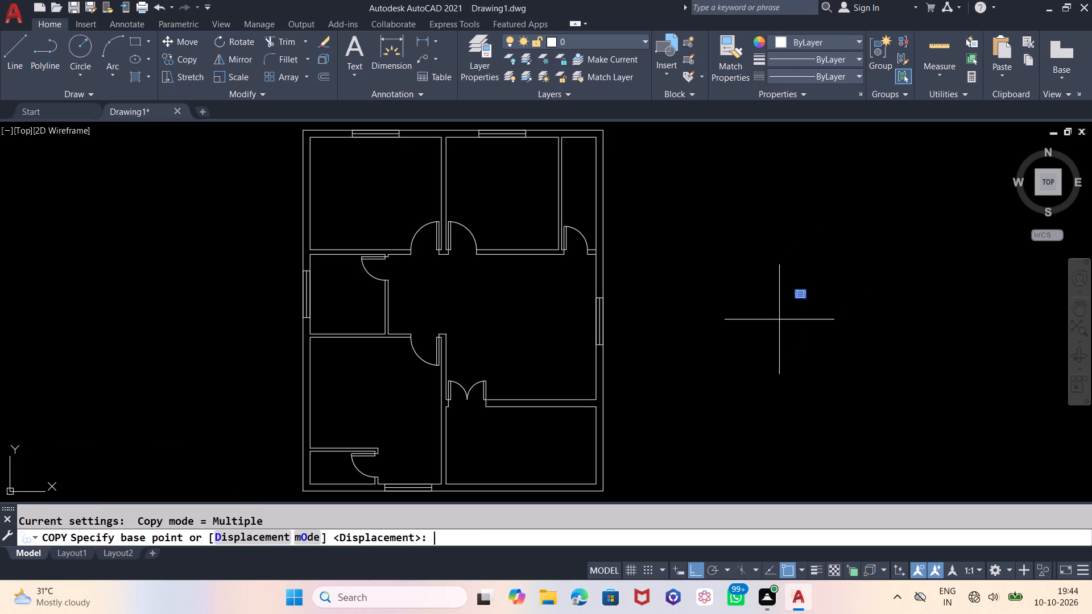
{"action": "left_click", "coordinate": [779, 318]}
{"action": "left_click", "coordinate": [870, 369]}
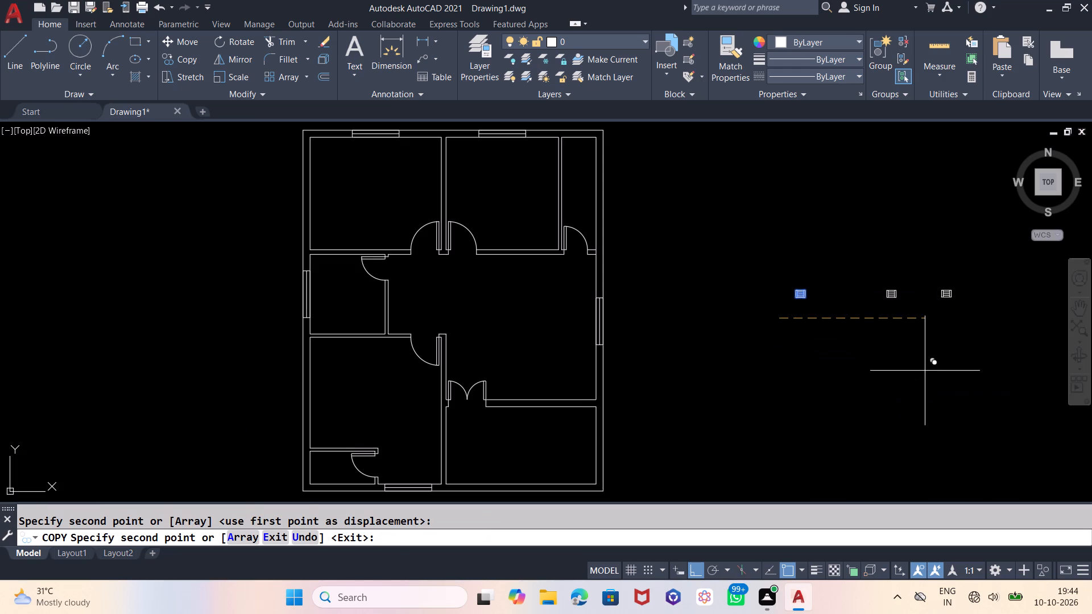
{"action": "left_click", "coordinate": [925, 371]}
{"action": "key", "text": "Escape"}
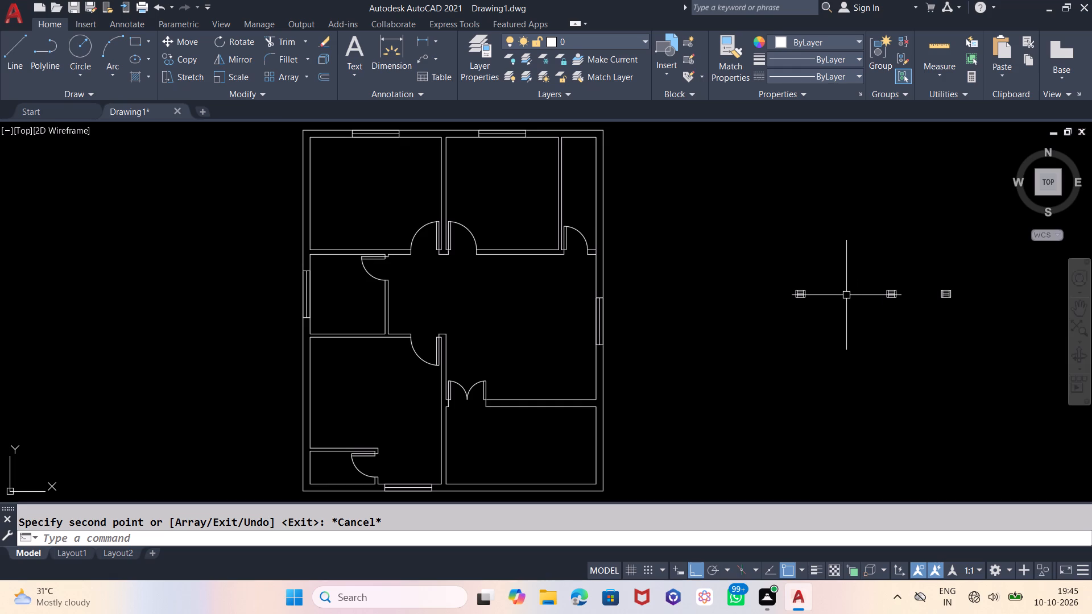
Rotate the original opening symbol by 270° so that its long side runs vertically.
{"action": "left_click", "coordinate": [817, 286]}
{"action": "left_click", "coordinate": [774, 310]}
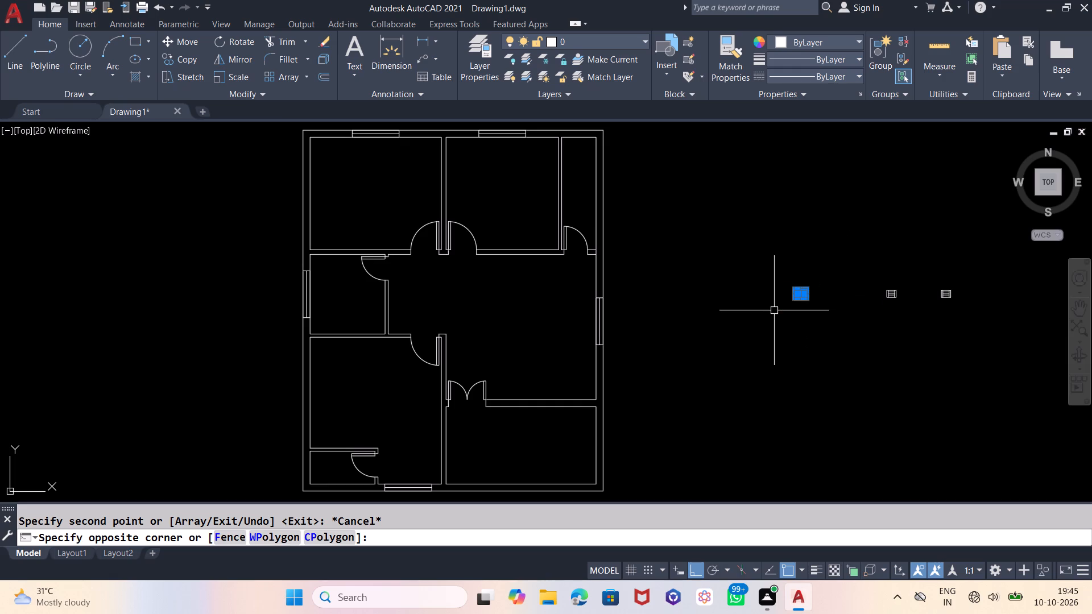
{"action": "type", "text": "RO"}
{"action": "key", "text": "Return"}
{"action": "left_click", "coordinate": [774, 310]}
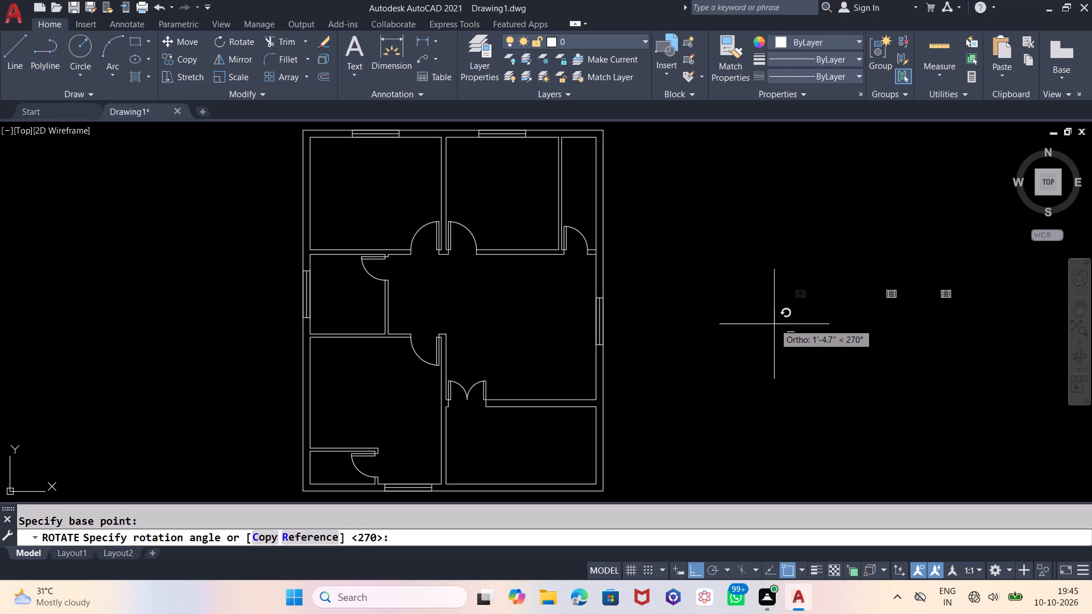
{"action": "left_click", "coordinate": [774, 353]}
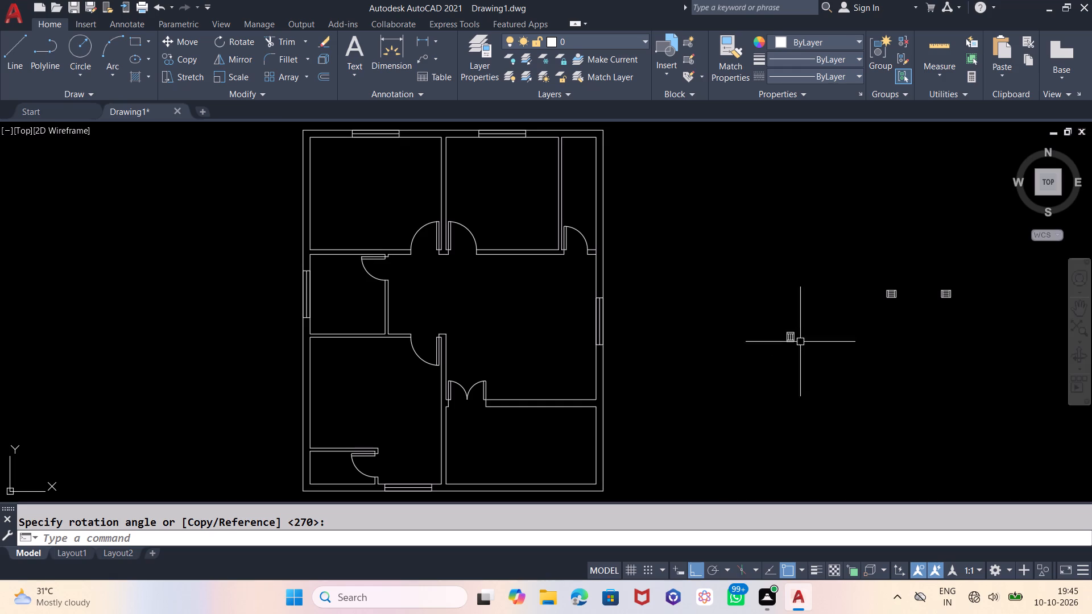
Move the rotated symbol by its side midpoint into the west outer wall, centred on the small south-west room's inner wall face.
{"action": "left_click", "coordinate": [811, 320]}
{"action": "left_click", "coordinate": [765, 359]}
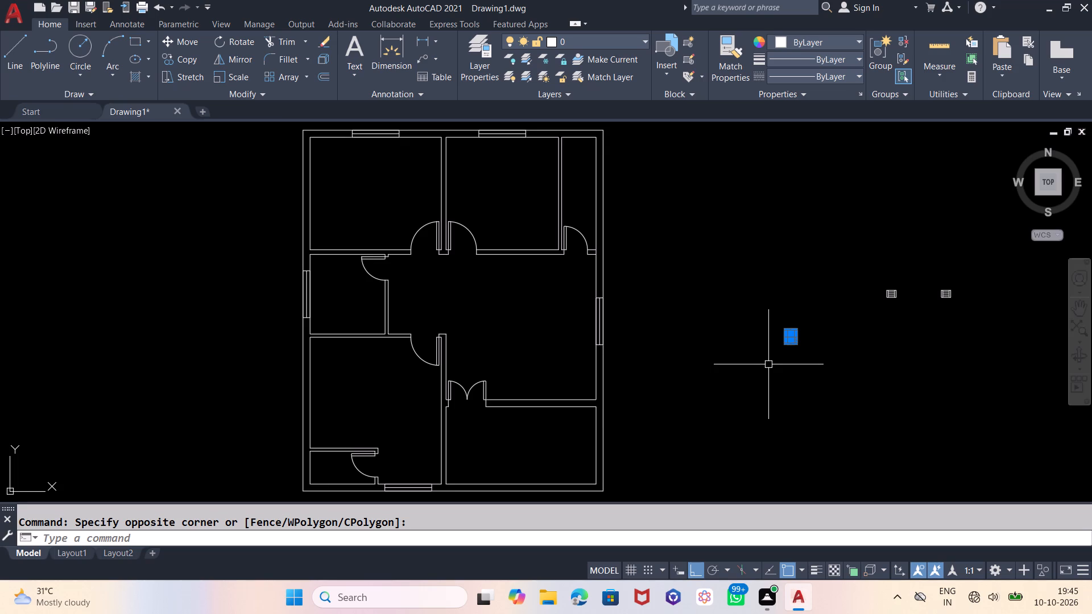
{"action": "key", "text": "m"}
{"action": "key", "text": "Return"}
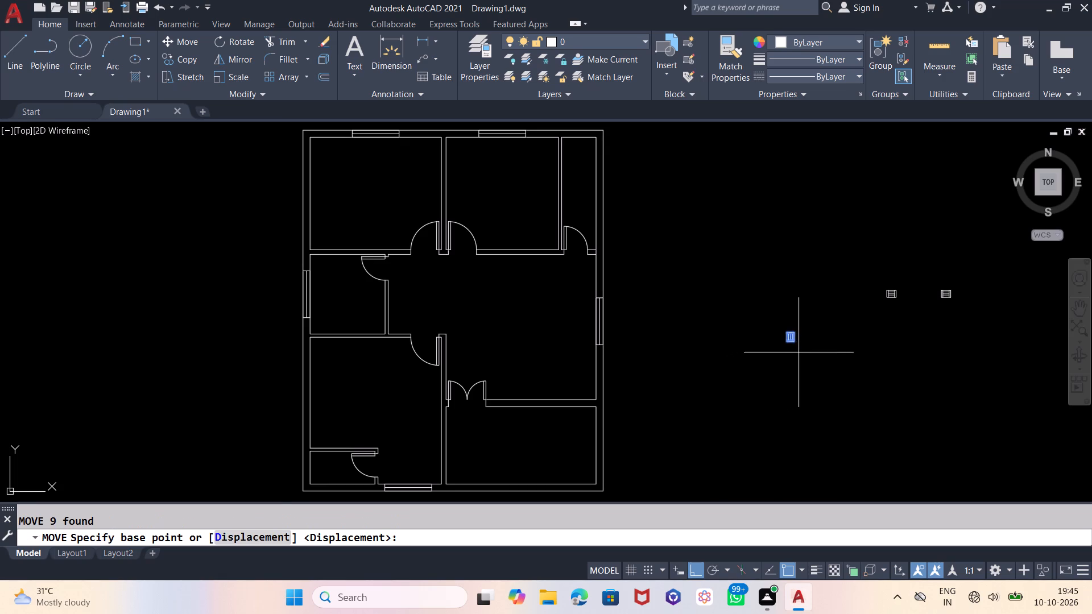
{"action": "scroll", "coordinate": [799, 346], "scroll_direction": "up", "scroll_amount": 4}
{"action": "left_click", "coordinate": [784, 316]}
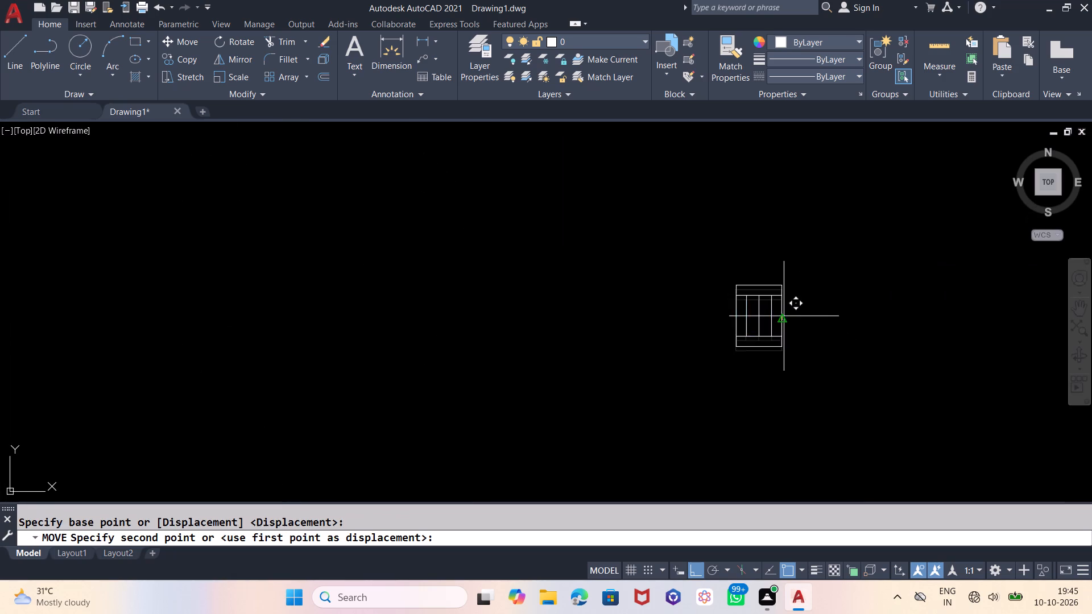
{"action": "scroll", "coordinate": [878, 290], "scroll_direction": "down", "scroll_amount": 6}
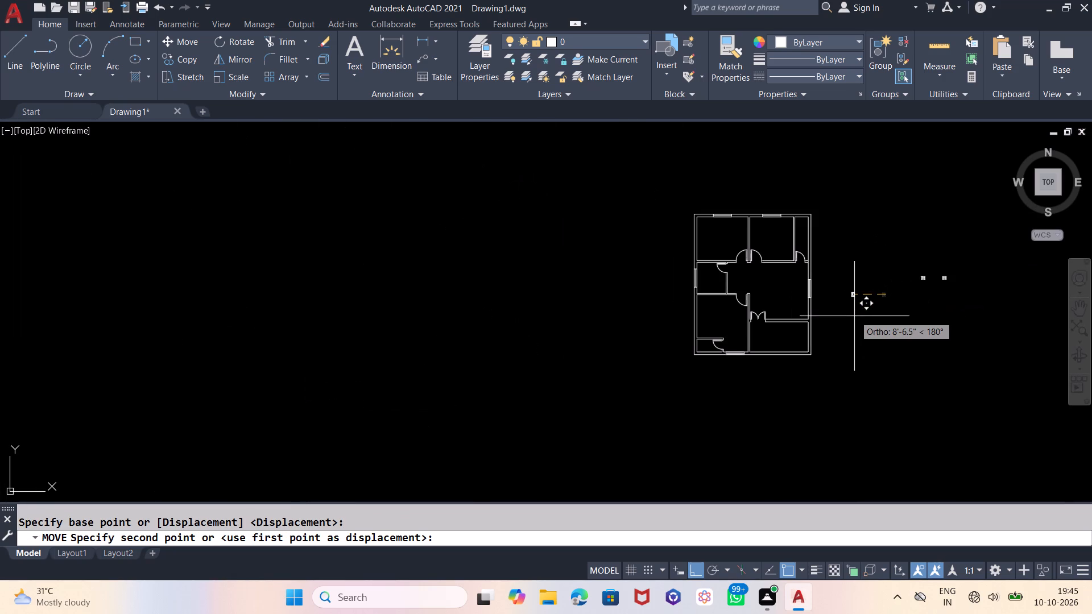
{"action": "key", "text": "F8"}
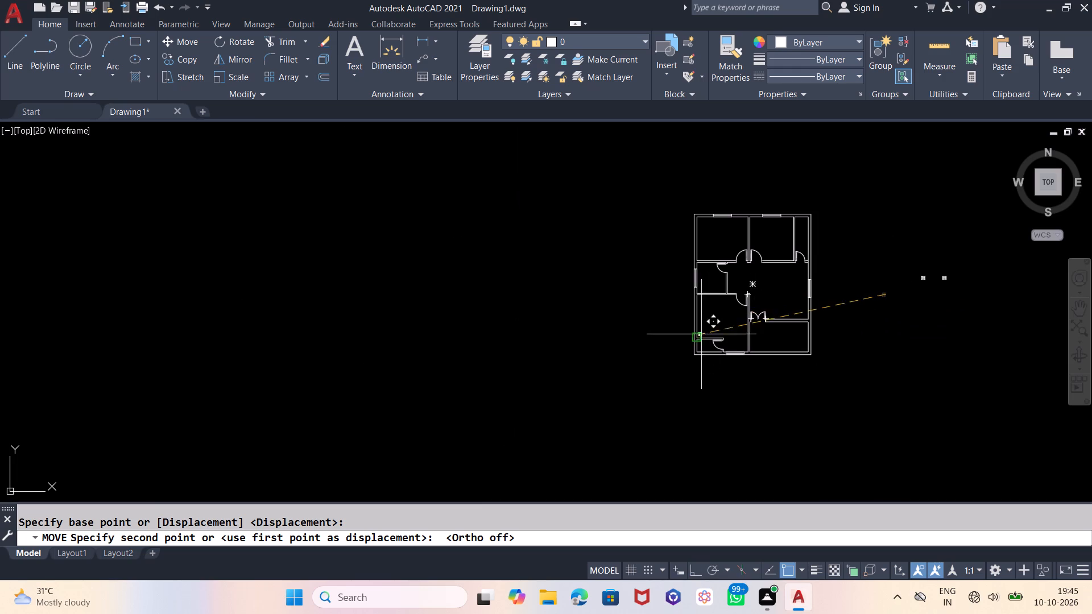
{"action": "scroll", "coordinate": [696, 346], "scroll_direction": "up", "scroll_amount": 6}
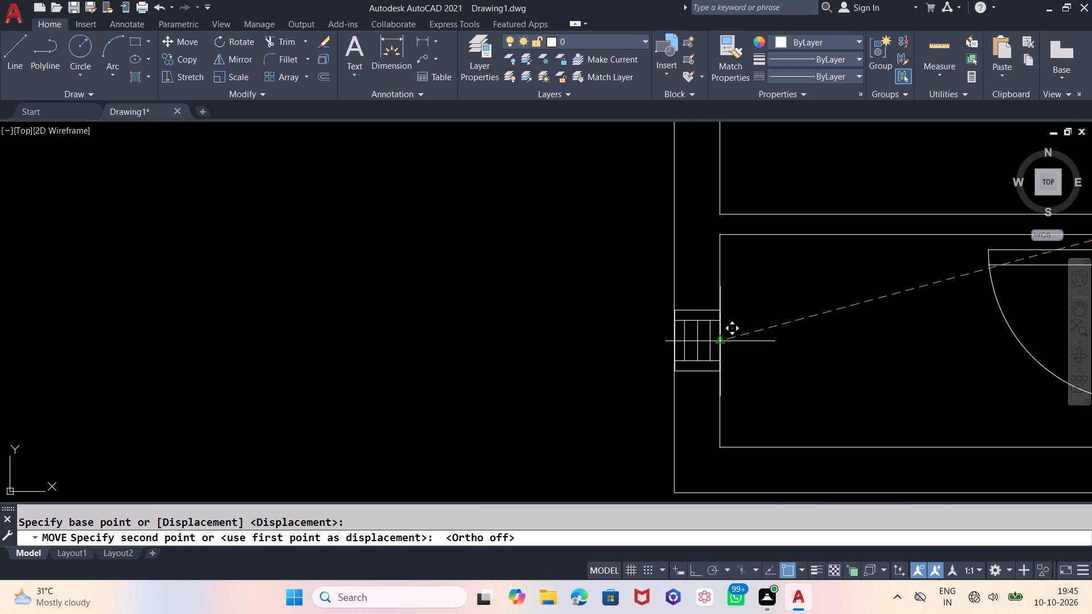
{"action": "left_click", "coordinate": [720, 341]}
{"action": "scroll", "coordinate": [585, 310], "scroll_direction": "down", "scroll_amount": 7}
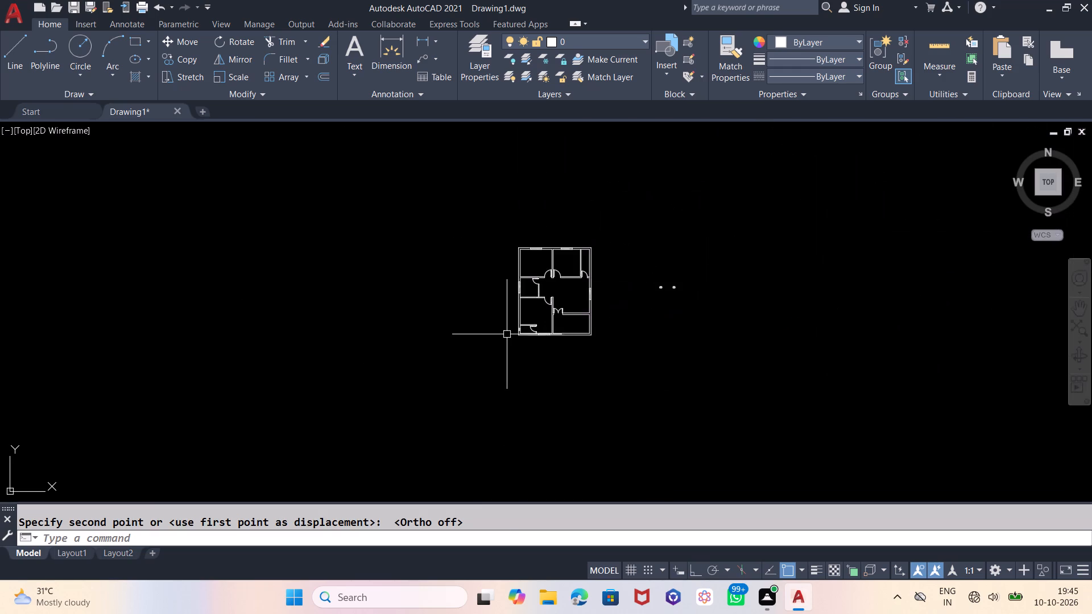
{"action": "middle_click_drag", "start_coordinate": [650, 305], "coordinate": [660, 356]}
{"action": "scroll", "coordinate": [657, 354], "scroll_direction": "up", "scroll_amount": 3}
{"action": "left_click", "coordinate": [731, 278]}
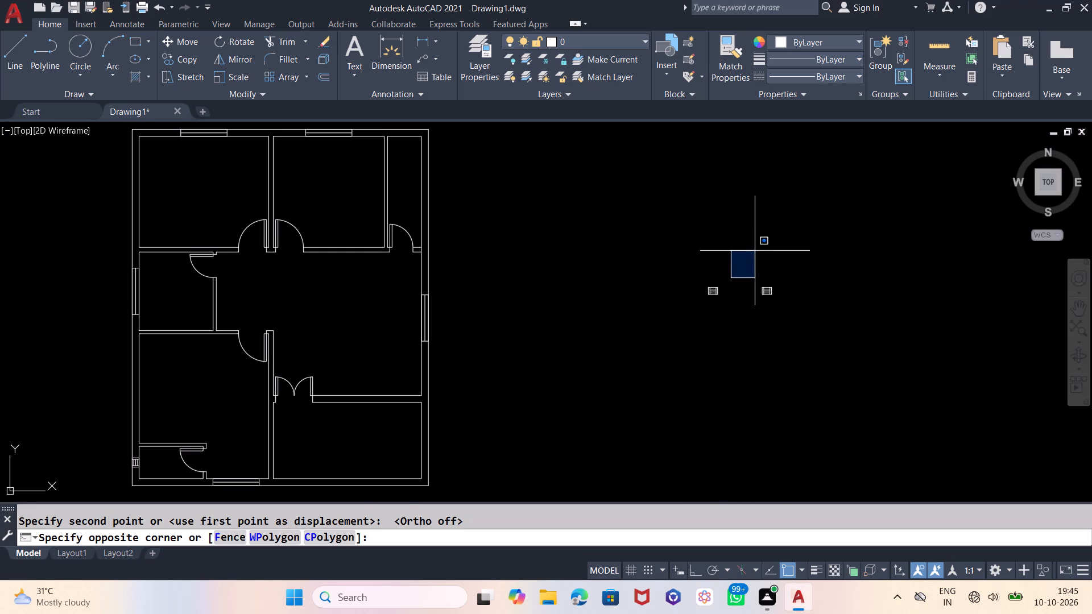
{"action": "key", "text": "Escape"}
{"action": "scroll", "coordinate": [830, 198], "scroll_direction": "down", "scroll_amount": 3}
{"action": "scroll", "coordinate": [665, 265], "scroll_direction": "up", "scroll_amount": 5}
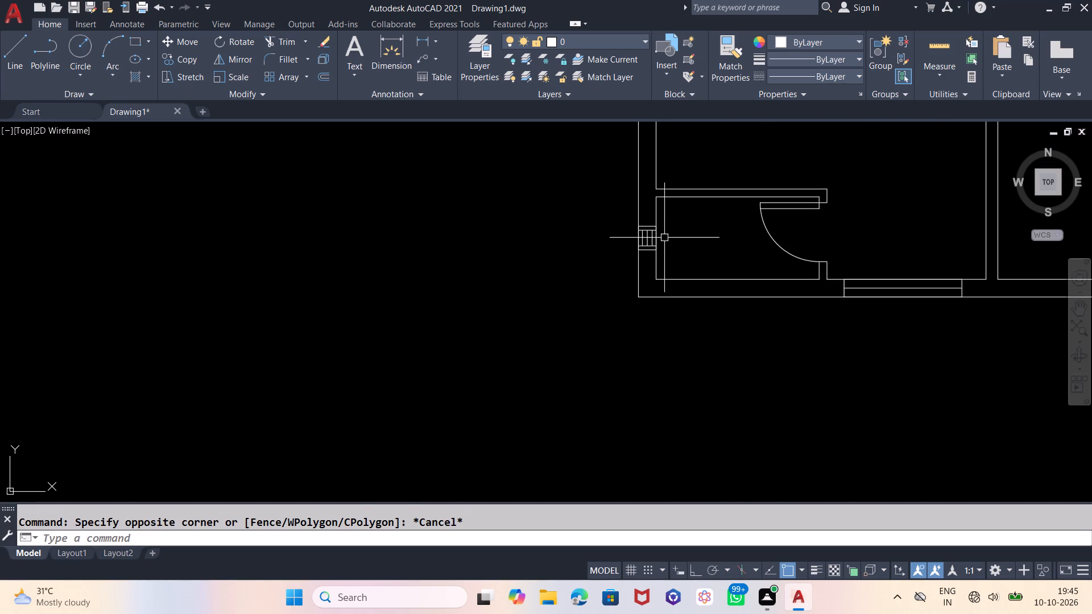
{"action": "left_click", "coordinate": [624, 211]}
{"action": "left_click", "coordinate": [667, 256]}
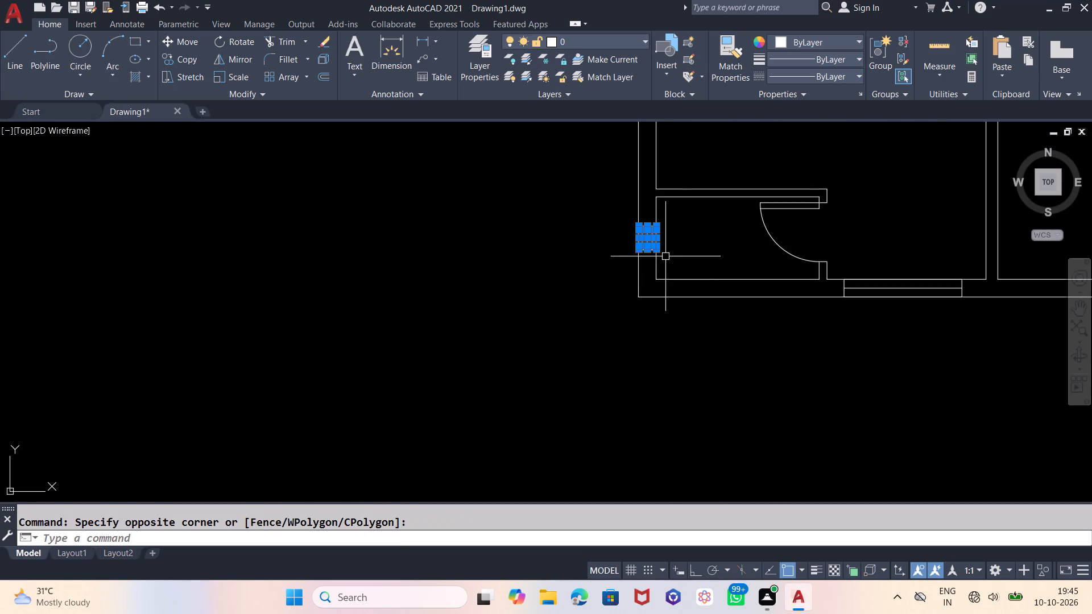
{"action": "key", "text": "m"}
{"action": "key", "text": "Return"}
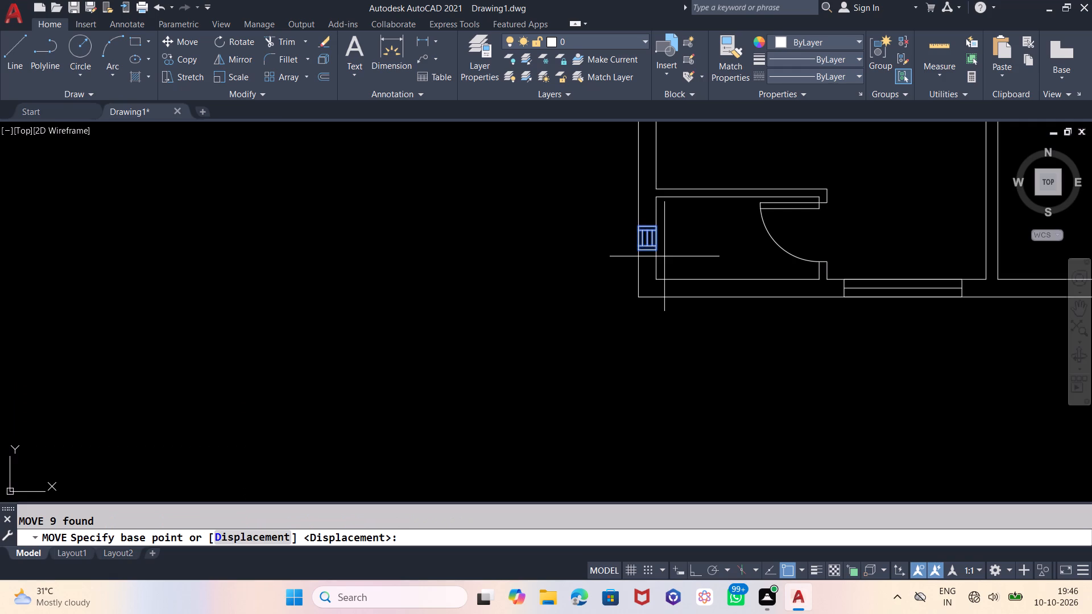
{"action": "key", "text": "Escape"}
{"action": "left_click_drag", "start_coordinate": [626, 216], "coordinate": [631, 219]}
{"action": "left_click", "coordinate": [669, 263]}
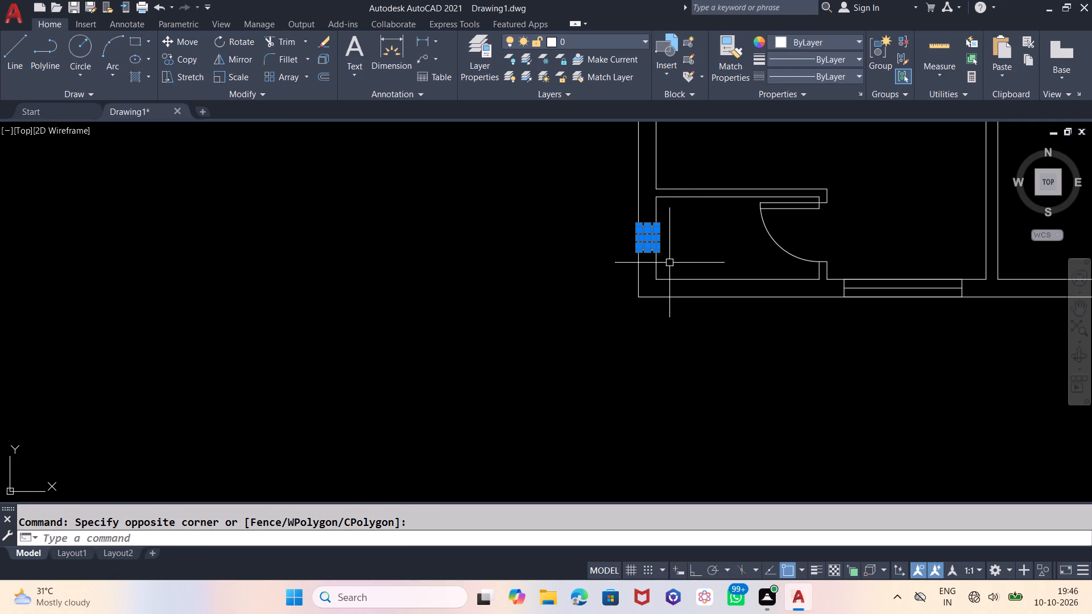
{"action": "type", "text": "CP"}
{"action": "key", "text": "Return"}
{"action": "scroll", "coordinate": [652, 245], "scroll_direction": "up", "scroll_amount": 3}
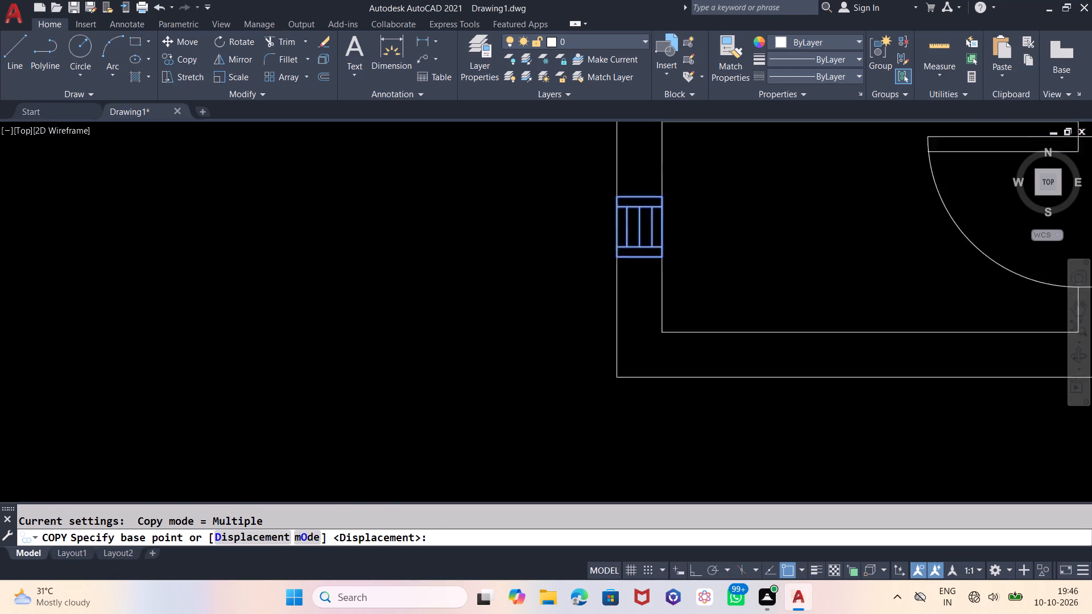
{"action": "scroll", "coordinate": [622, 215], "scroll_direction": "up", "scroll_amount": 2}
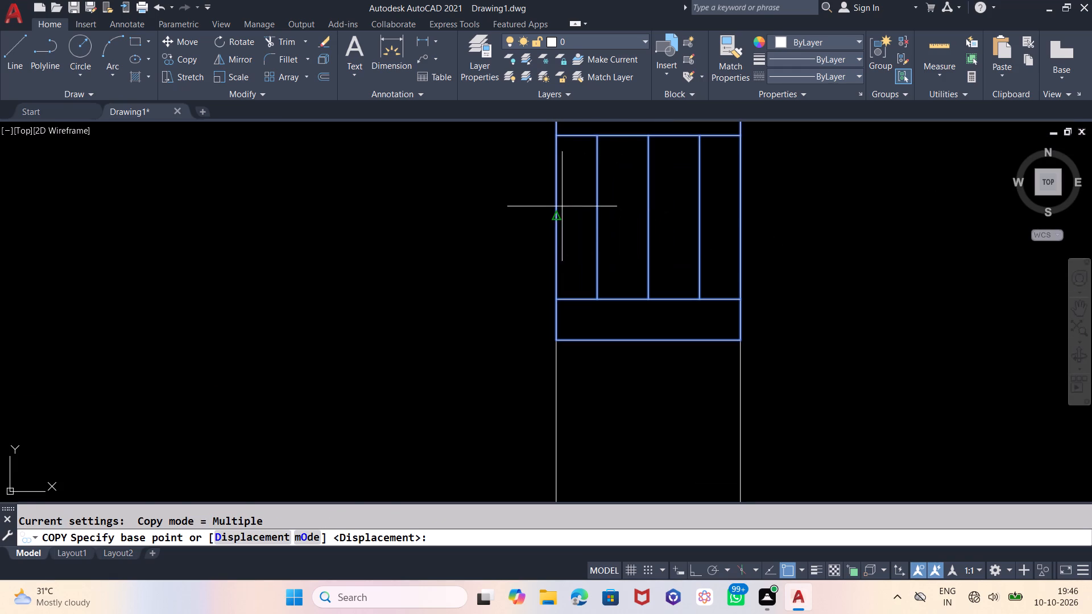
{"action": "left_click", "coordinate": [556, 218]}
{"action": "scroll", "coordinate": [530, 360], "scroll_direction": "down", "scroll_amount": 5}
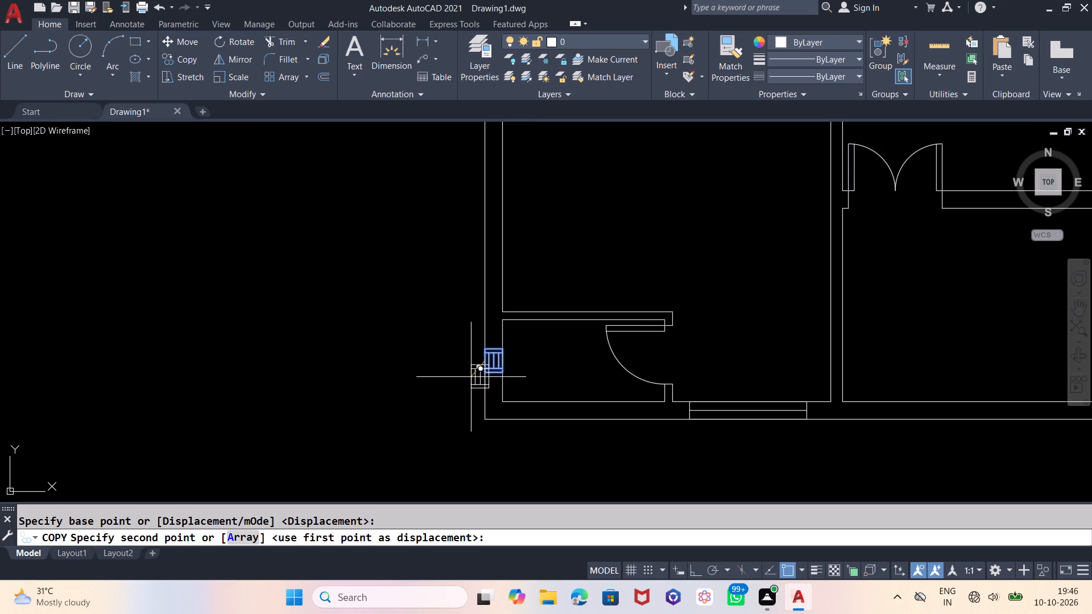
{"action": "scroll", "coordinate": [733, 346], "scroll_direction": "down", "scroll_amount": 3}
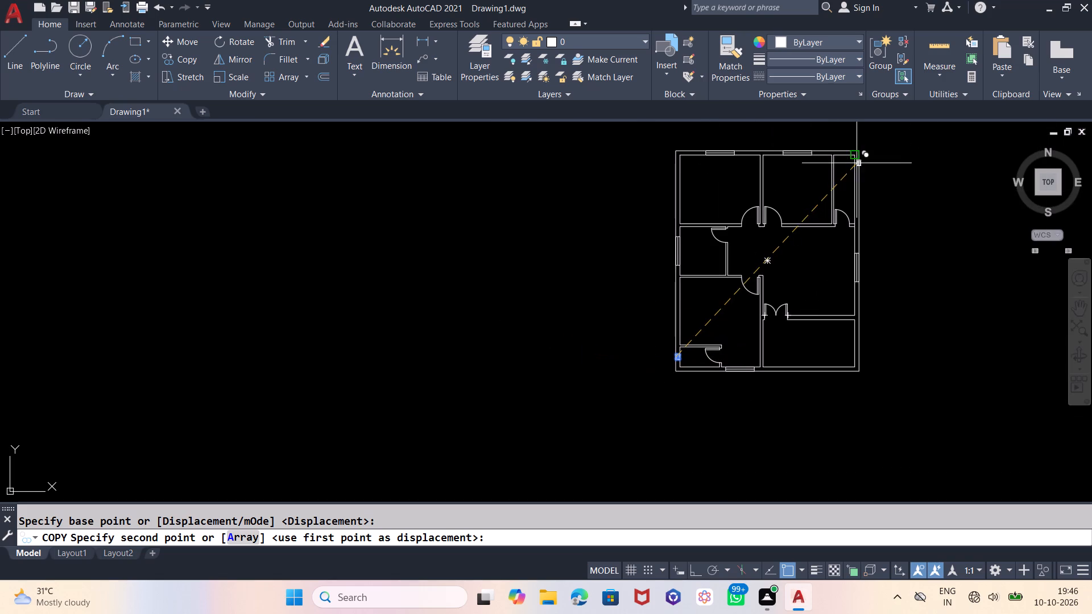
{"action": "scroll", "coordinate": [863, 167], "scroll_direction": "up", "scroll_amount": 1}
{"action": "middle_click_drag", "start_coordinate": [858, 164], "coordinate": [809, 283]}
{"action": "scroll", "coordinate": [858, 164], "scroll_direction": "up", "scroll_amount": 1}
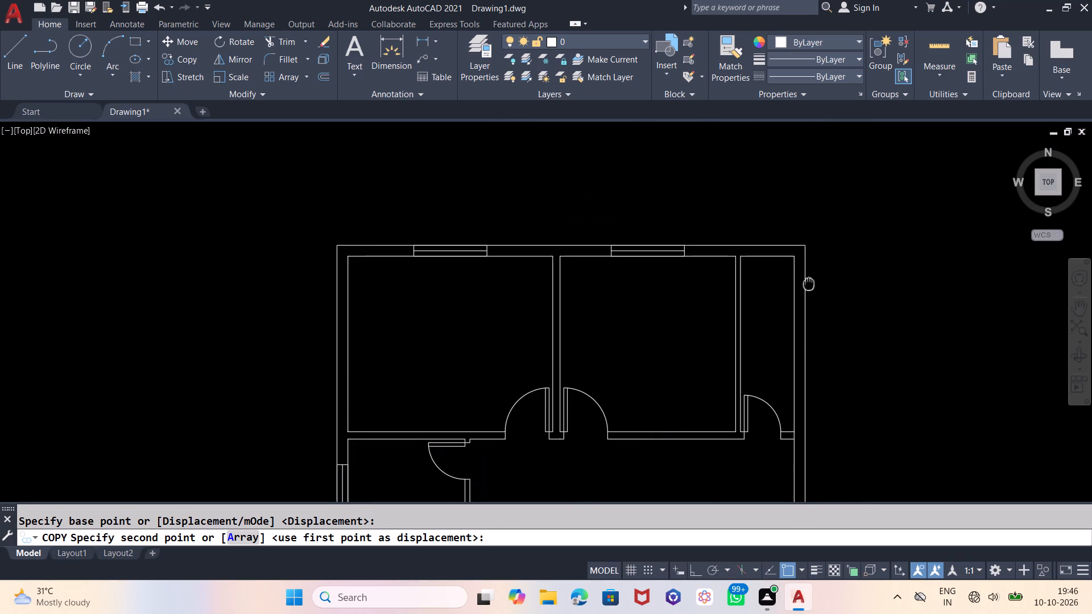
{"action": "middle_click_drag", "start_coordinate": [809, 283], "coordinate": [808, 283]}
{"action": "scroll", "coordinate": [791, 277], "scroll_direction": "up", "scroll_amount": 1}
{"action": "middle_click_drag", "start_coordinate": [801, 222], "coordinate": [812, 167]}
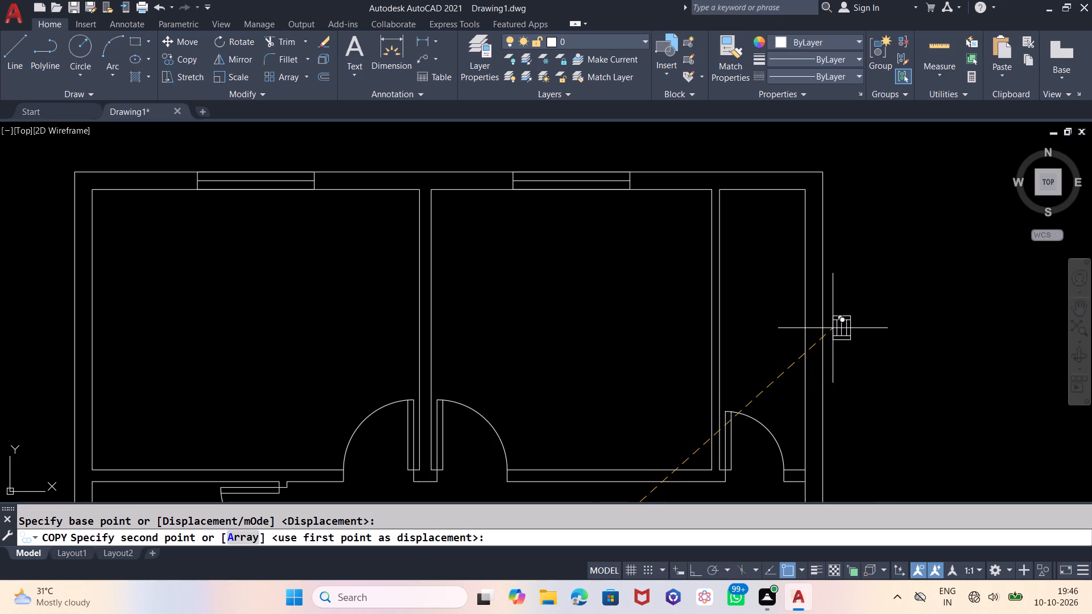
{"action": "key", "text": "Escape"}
Move the nearer horizontal symbol copy by its bottom midpoint into the north outer wall, centred on the narrow north-east room's inner face.
{"action": "scroll", "coordinate": [493, 218], "scroll_direction": "down", "scroll_amount": 2}
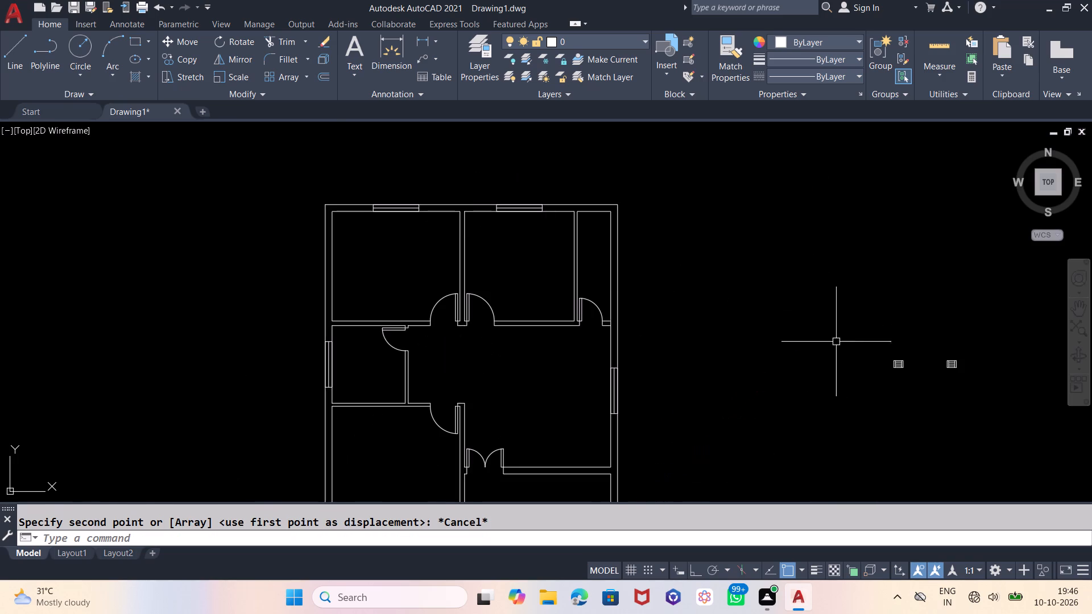
{"action": "scroll", "coordinate": [887, 345], "scroll_direction": "up", "scroll_amount": 1}
{"action": "left_click_drag", "start_coordinate": [923, 362], "coordinate": [917, 364]}
{"action": "left_click", "coordinate": [870, 405]}
{"action": "key", "text": "m"}
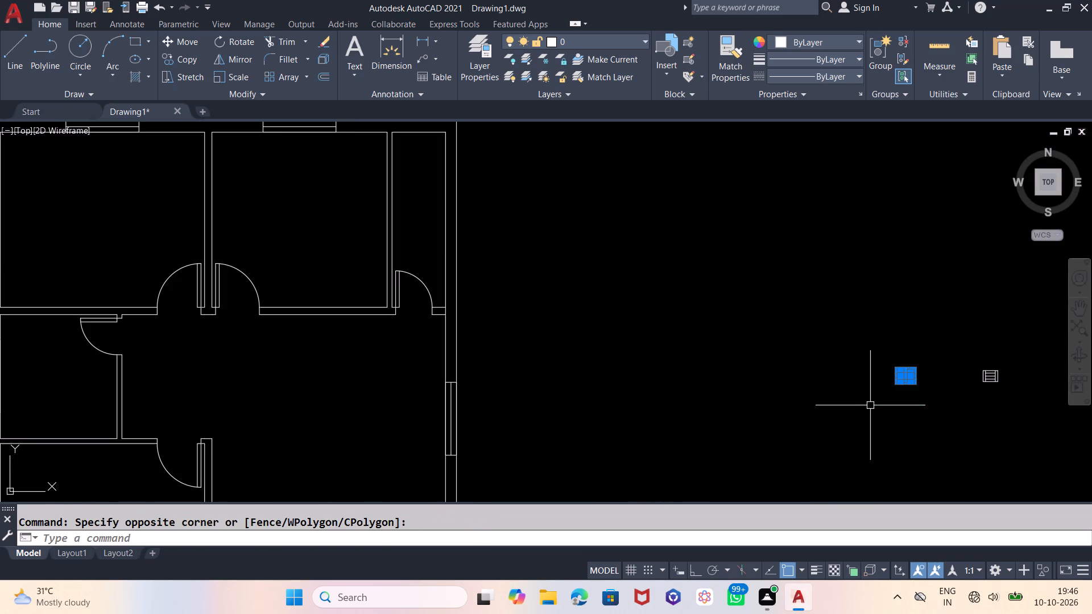
{"action": "key", "text": "Return"}
{"action": "scroll", "coordinate": [911, 380], "scroll_direction": "up", "scroll_amount": 3}
{"action": "left_click", "coordinate": [891, 391]}
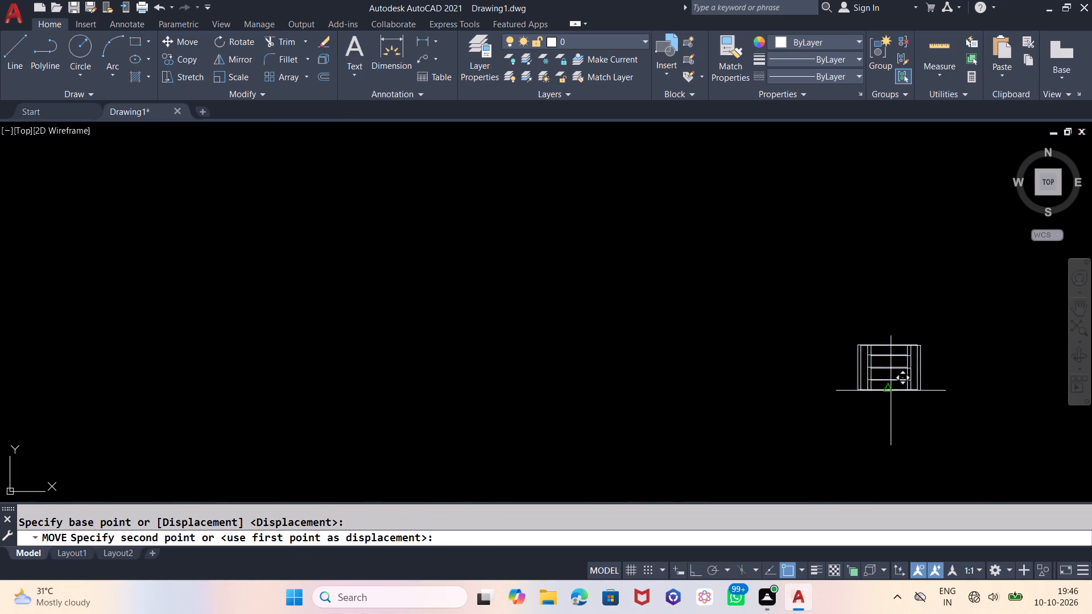
{"action": "scroll", "coordinate": [967, 457], "scroll_direction": "down", "scroll_amount": 4}
{"action": "scroll", "coordinate": [647, 299], "scroll_direction": "up", "scroll_amount": 3}
{"action": "scroll", "coordinate": [696, 314], "scroll_direction": "up", "scroll_amount": 1}
{"action": "left_click", "coordinate": [748, 329]}
{"action": "scroll", "coordinate": [530, 226], "scroll_direction": "down", "scroll_amount": 2}
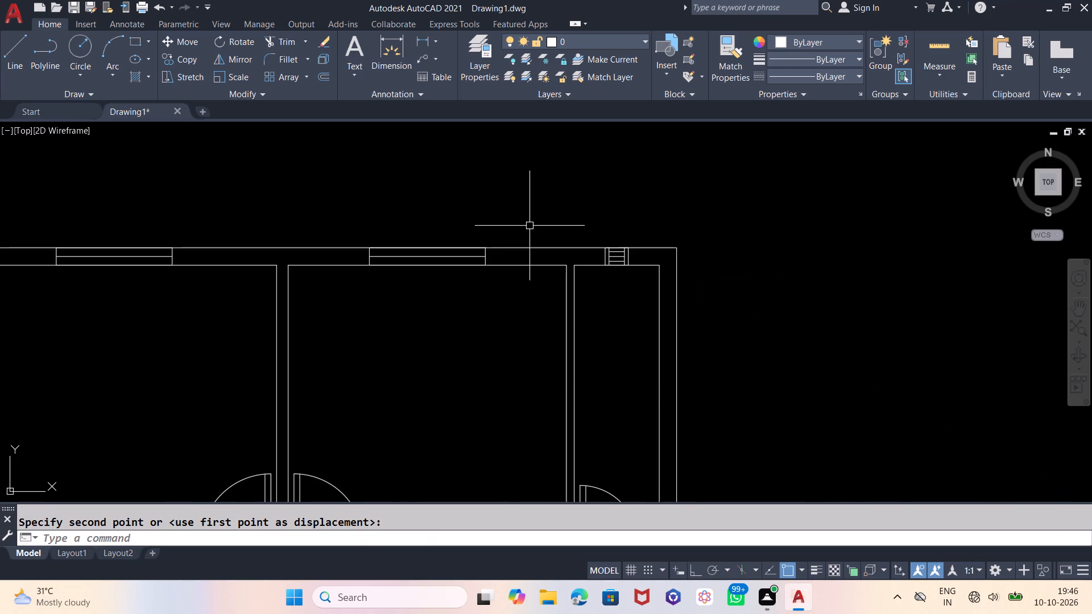
Erase the leftover opening symbol copy outside the floor plan.
{"action": "scroll", "coordinate": [530, 217], "scroll_direction": "down", "scroll_amount": 2}
{"action": "scroll", "coordinate": [504, 160], "scroll_direction": "down", "scroll_amount": 1}
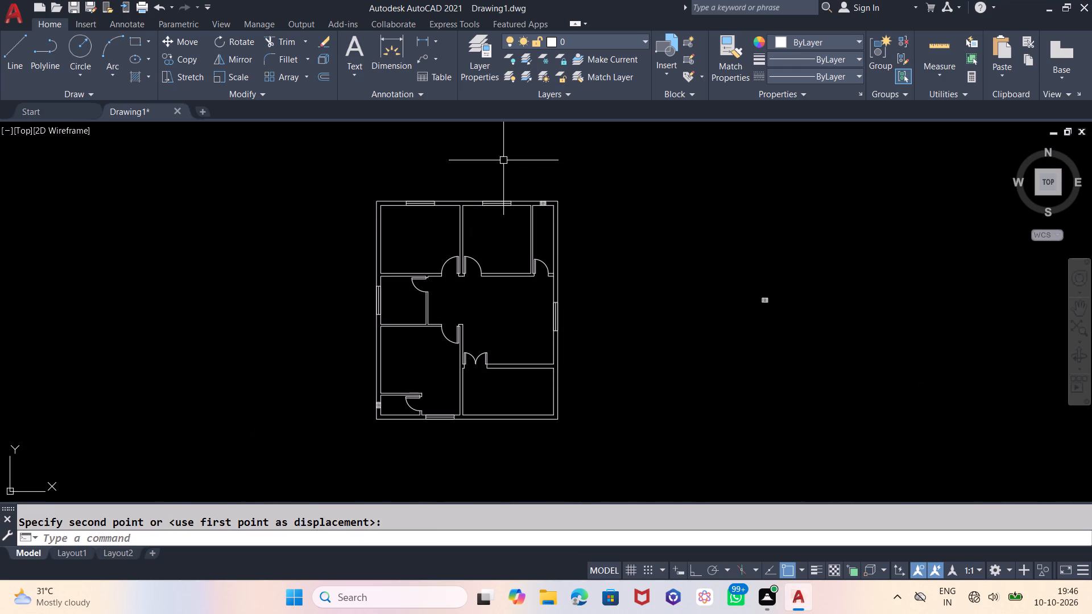
{"action": "left_click", "coordinate": [800, 276]}
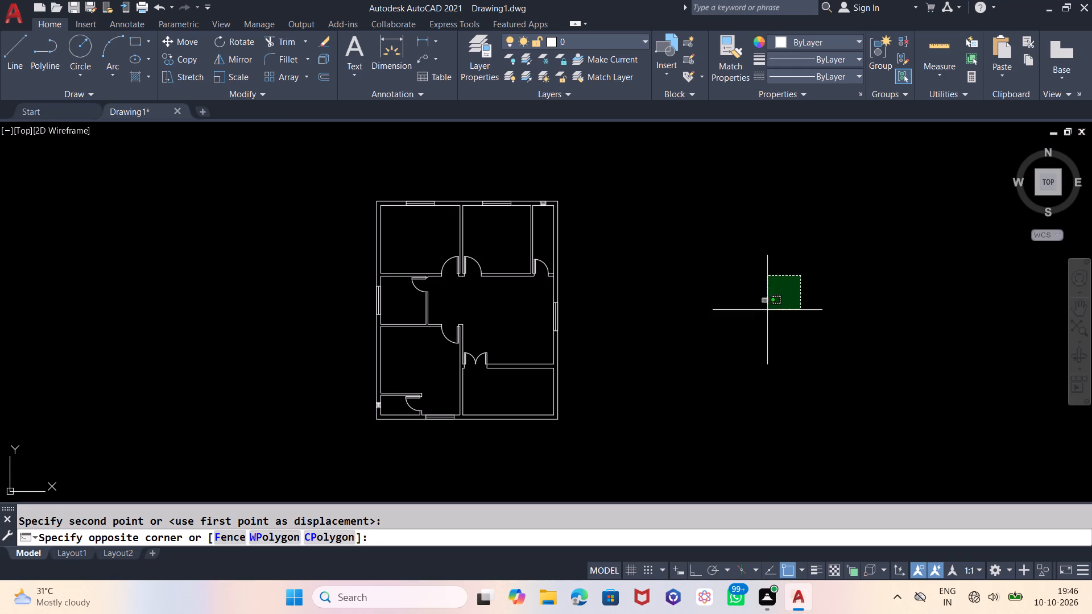
{"action": "left_click", "coordinate": [755, 322]}
{"action": "key", "text": "Delete"}
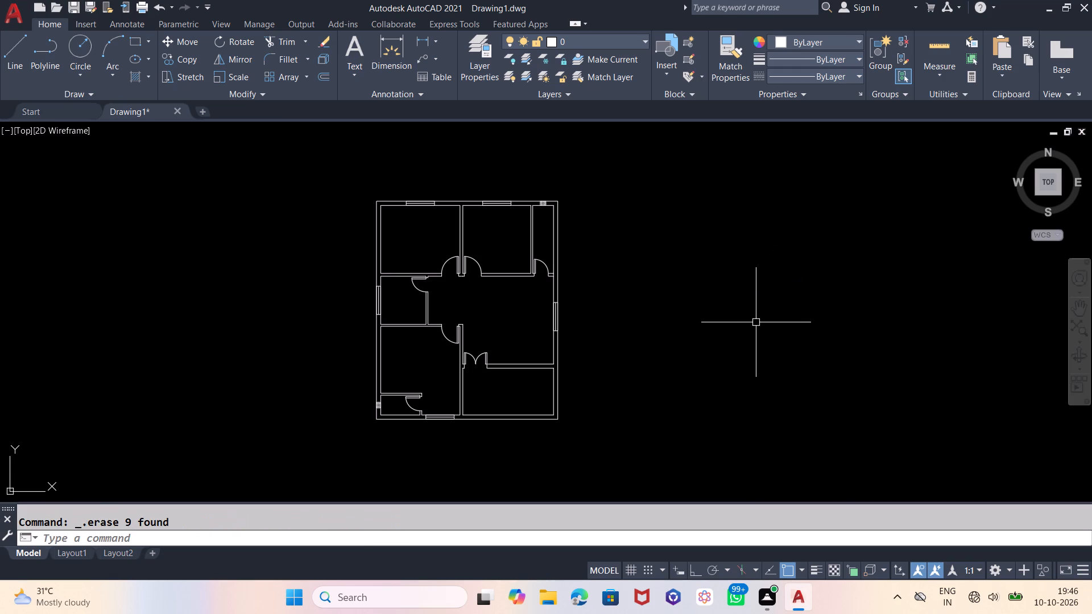
Fit the whole floor plan in view and examine its rooms, doors and windows.
{"action": "key", "text": "z"}
{"action": "key", "text": "Return"}
{"action": "key", "text": "e"}
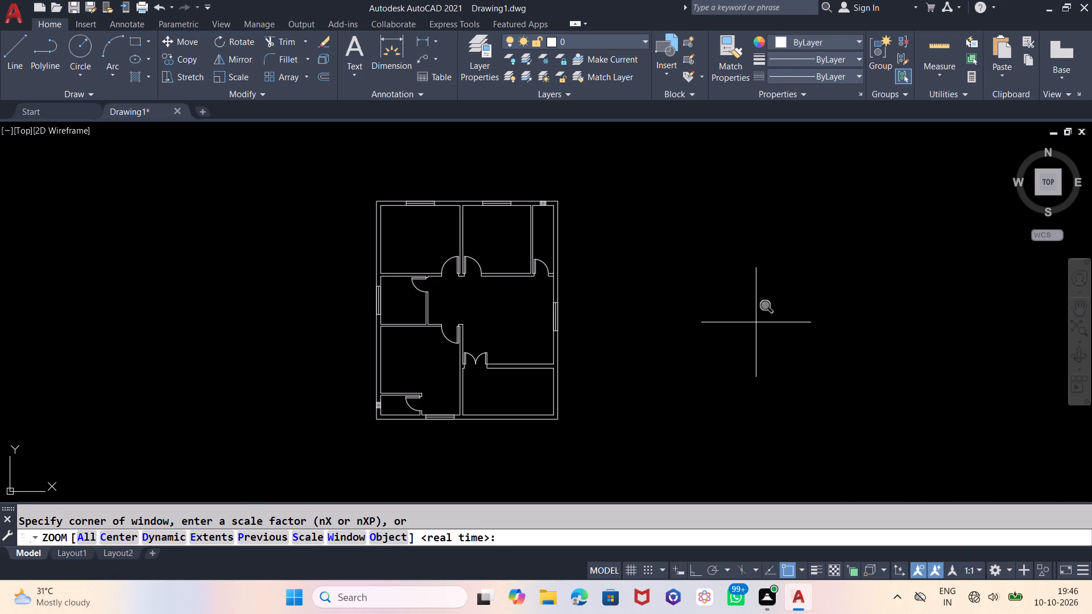
{"action": "key", "text": "Return"}
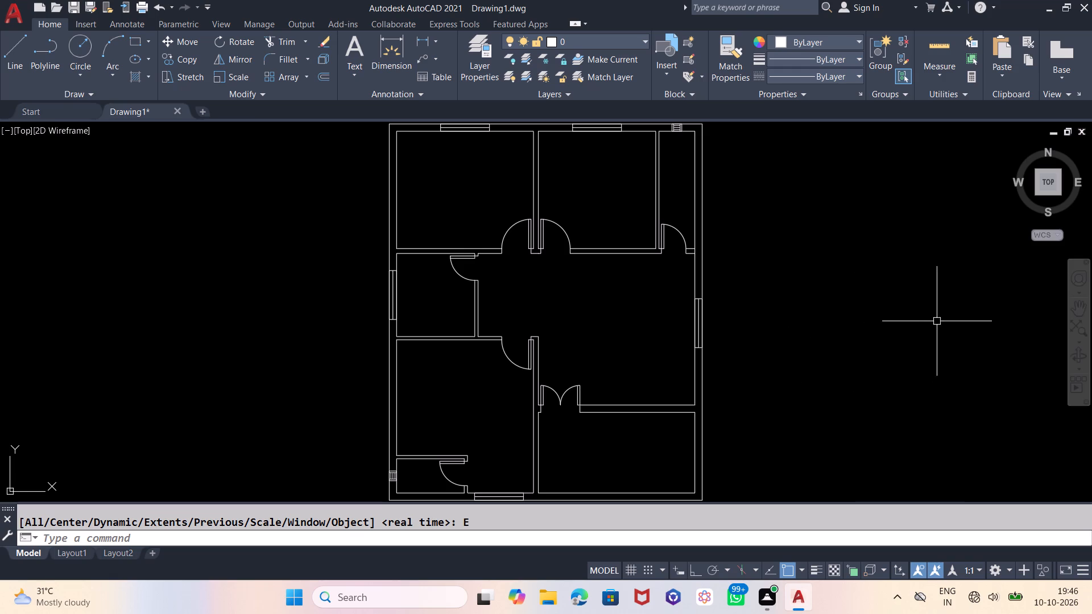
{"action": "middle_click_drag", "start_coordinate": [937, 321], "coordinate": [874, 322]}
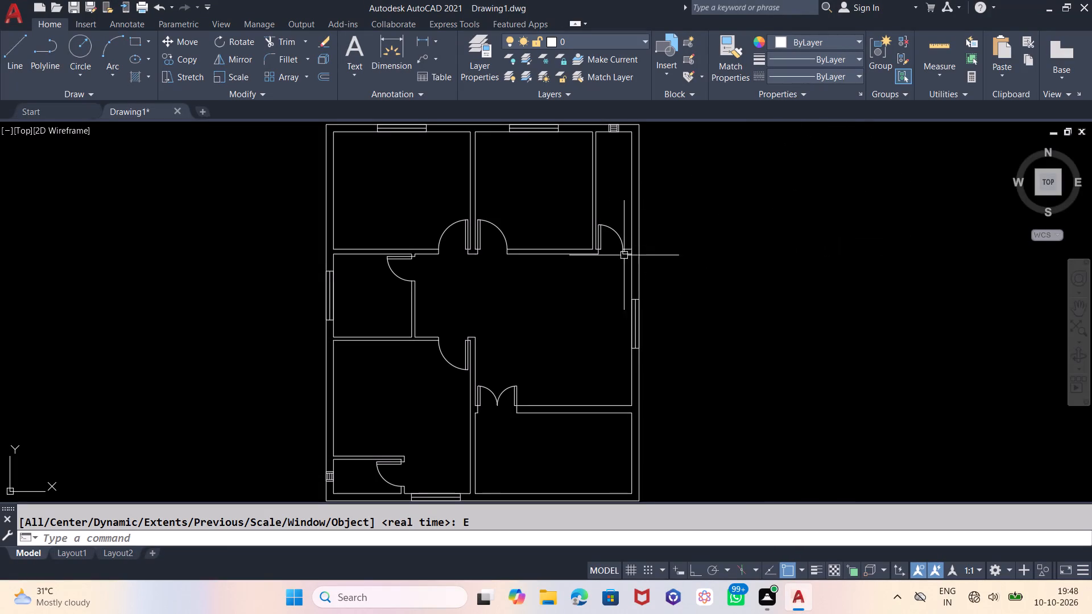
{"action": "scroll", "coordinate": [597, 263], "scroll_direction": "up", "scroll_amount": 2, "text": "ctrl"}
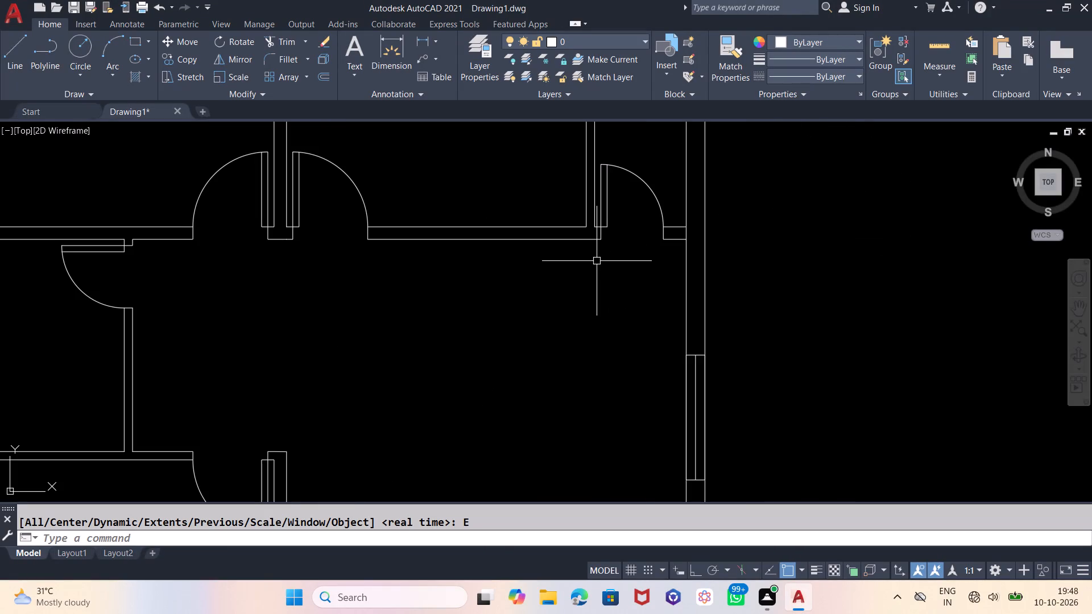
{"action": "scroll", "coordinate": [597, 261], "scroll_direction": "down", "scroll_amount": 3, "text": "ctrl"}
{"action": "scroll", "coordinate": [597, 261], "scroll_direction": "up", "scroll_amount": 2, "text": "ctrl"}
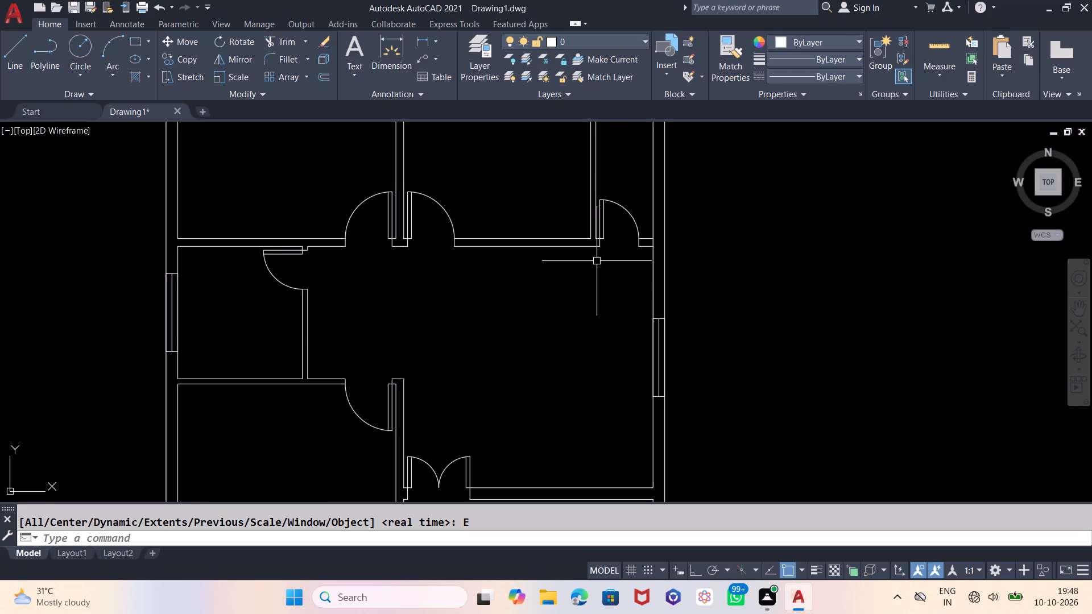
{"action": "scroll", "coordinate": [597, 261], "scroll_direction": "down", "scroll_amount": 2, "text": "ctrl"}
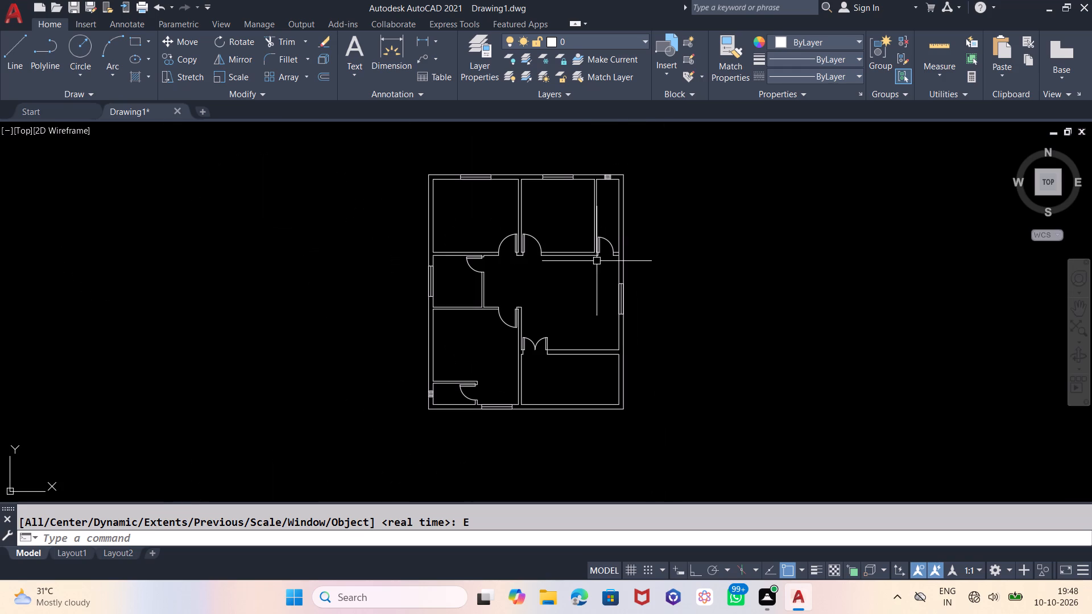
{"action": "scroll", "coordinate": [597, 261], "scroll_direction": "right", "scroll_amount": 1}
{"action": "scroll", "coordinate": [597, 261], "scroll_direction": "up", "scroll_amount": 2, "text": "ctrl"}
{"action": "scroll", "coordinate": [597, 261], "scroll_direction": "down", "scroll_amount": 1, "text": "ctrl"}
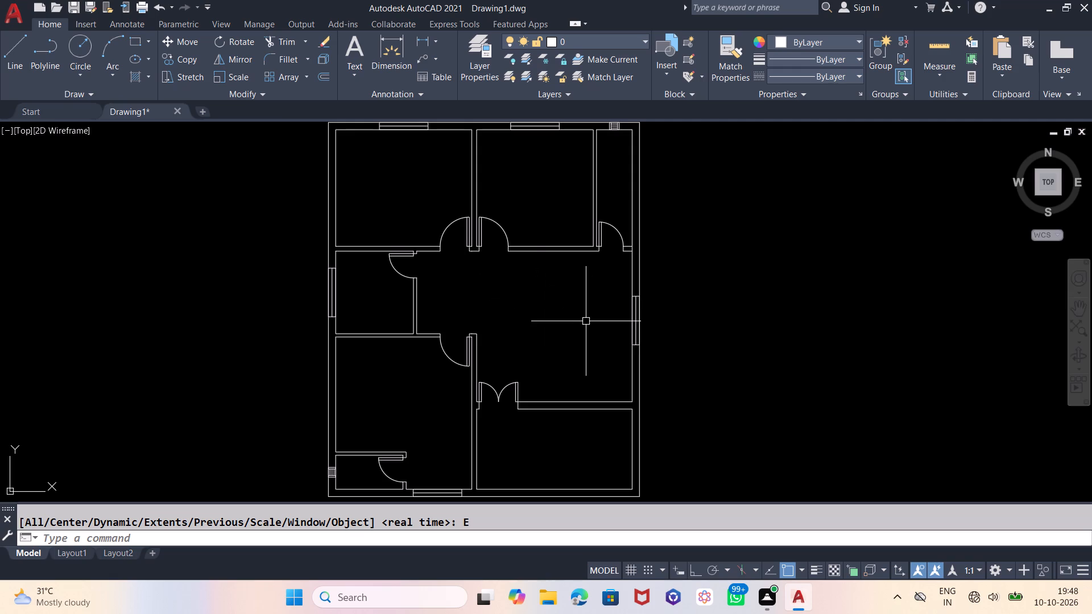
{"action": "scroll", "coordinate": [587, 322], "scroll_direction": "down", "scroll_amount": 1, "text": "ctrl"}
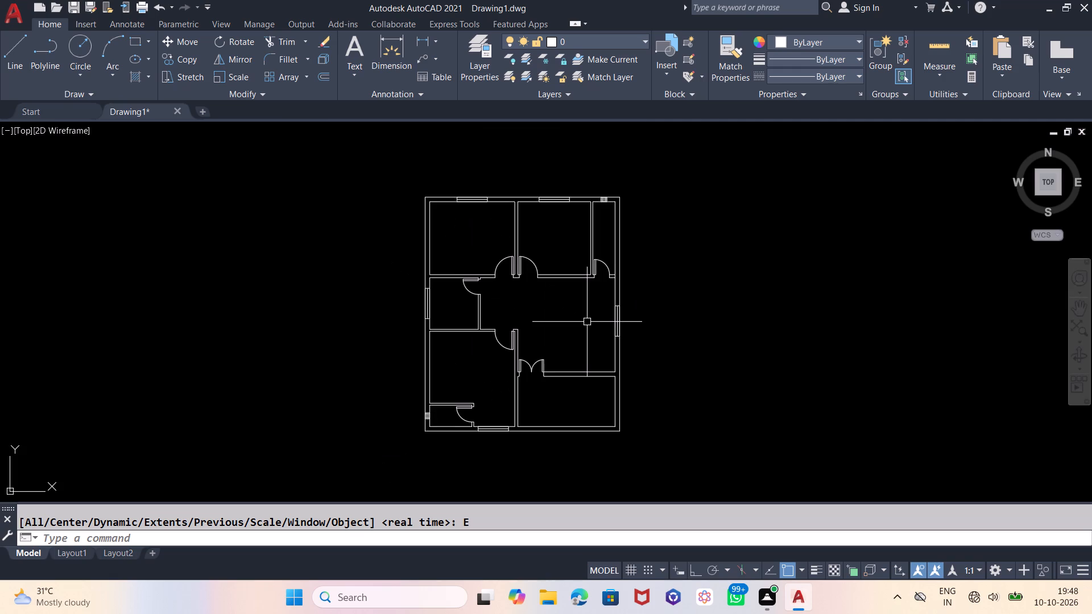
{"action": "scroll", "coordinate": [587, 322], "scroll_direction": "up", "scroll_amount": 1, "text": "ctrl"}
{"action": "scroll", "coordinate": [587, 322], "scroll_direction": "down", "scroll_amount": 1}
{"action": "scroll", "coordinate": [587, 322], "scroll_direction": "up", "scroll_amount": 1}
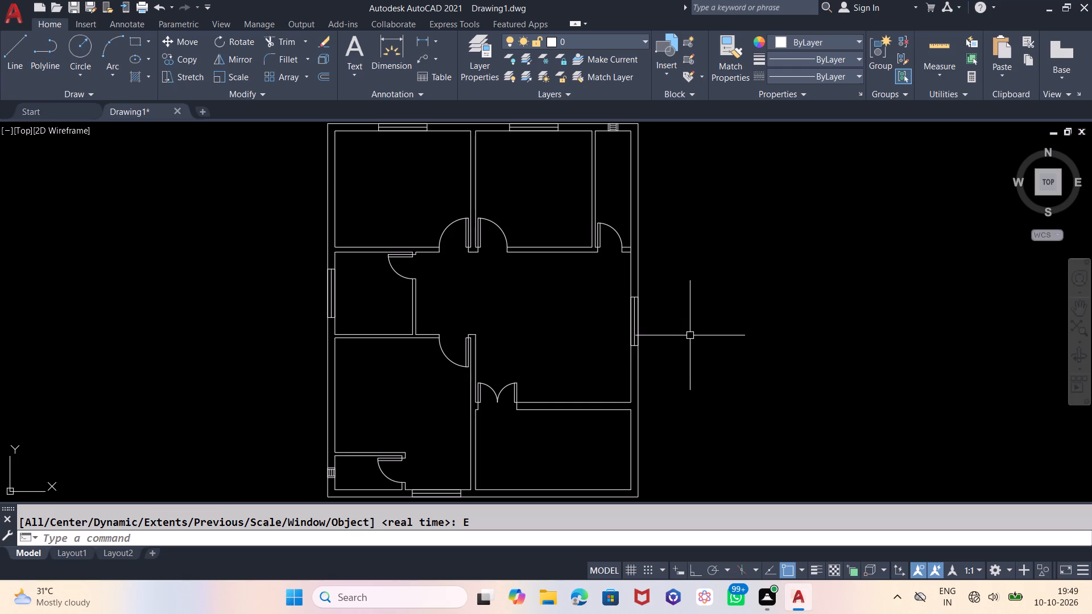
Offset the south-east room's west inner wall line 7'1" eastward into the room.
{"action": "middle_click_drag", "start_coordinate": [533, 449], "coordinate": [548, 428]}
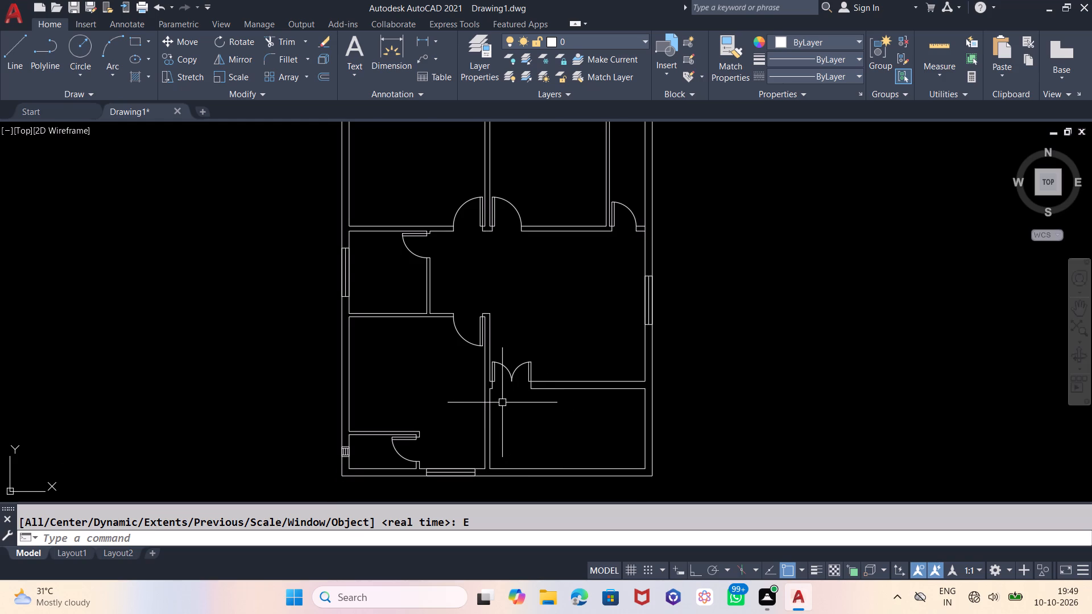
{"action": "middle_click", "coordinate": [503, 421]}
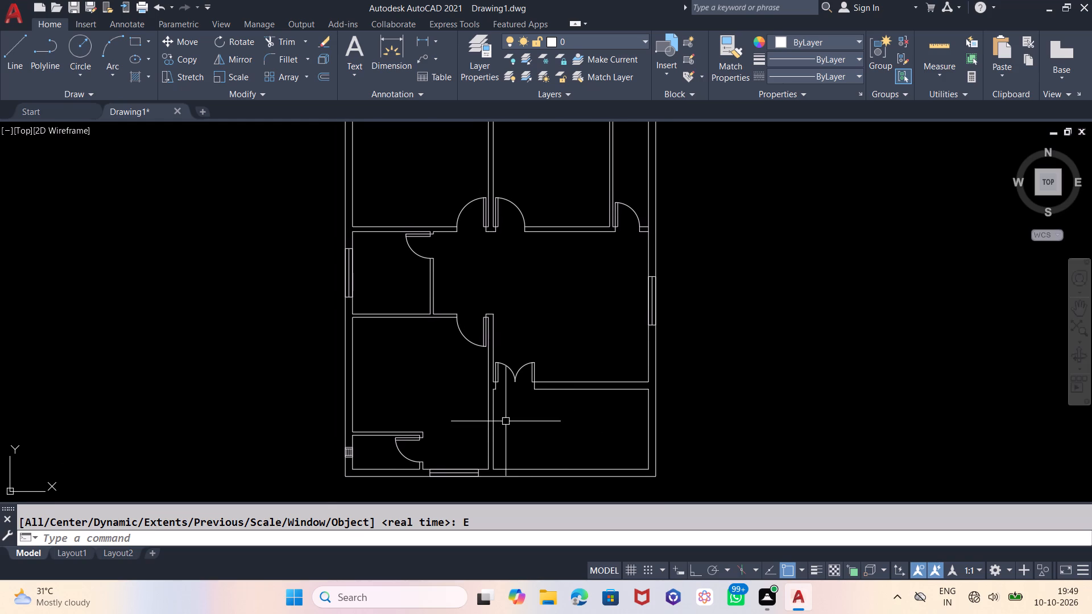
{"action": "middle_click_drag", "start_coordinate": [556, 413], "coordinate": [540, 419]}
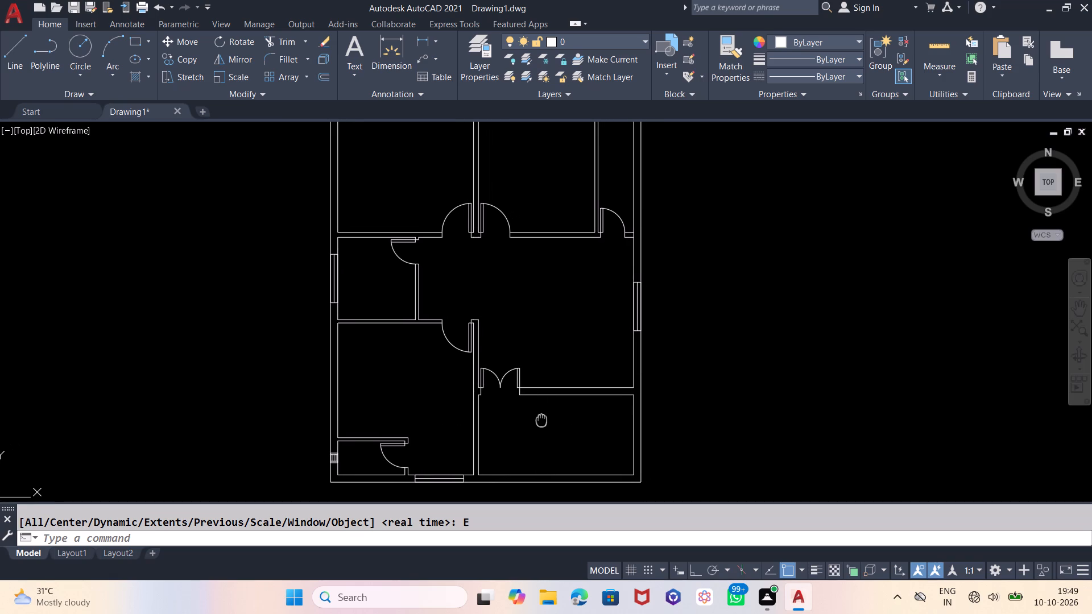
{"action": "middle_click_drag", "start_coordinate": [540, 419], "coordinate": [540, 419]}
{"action": "scroll", "coordinate": [516, 428], "scroll_direction": "up", "scroll_amount": 1}
{"action": "scroll", "coordinate": [526, 368], "scroll_direction": "down", "scroll_amount": 1}
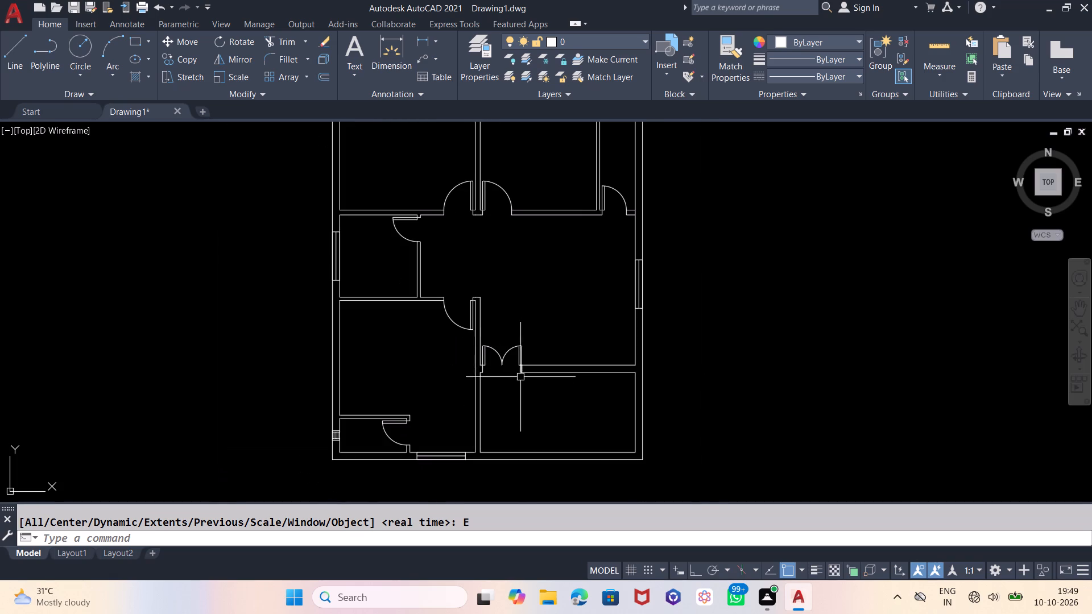
{"action": "scroll", "coordinate": [504, 404], "scroll_direction": "up", "scroll_amount": 1}
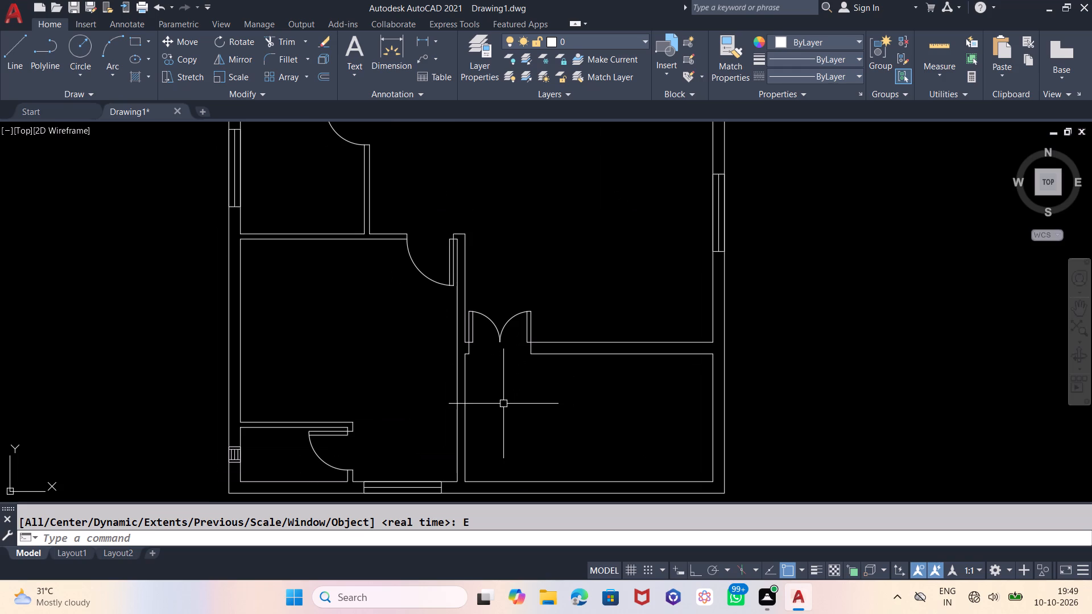
{"action": "key", "text": "o"}
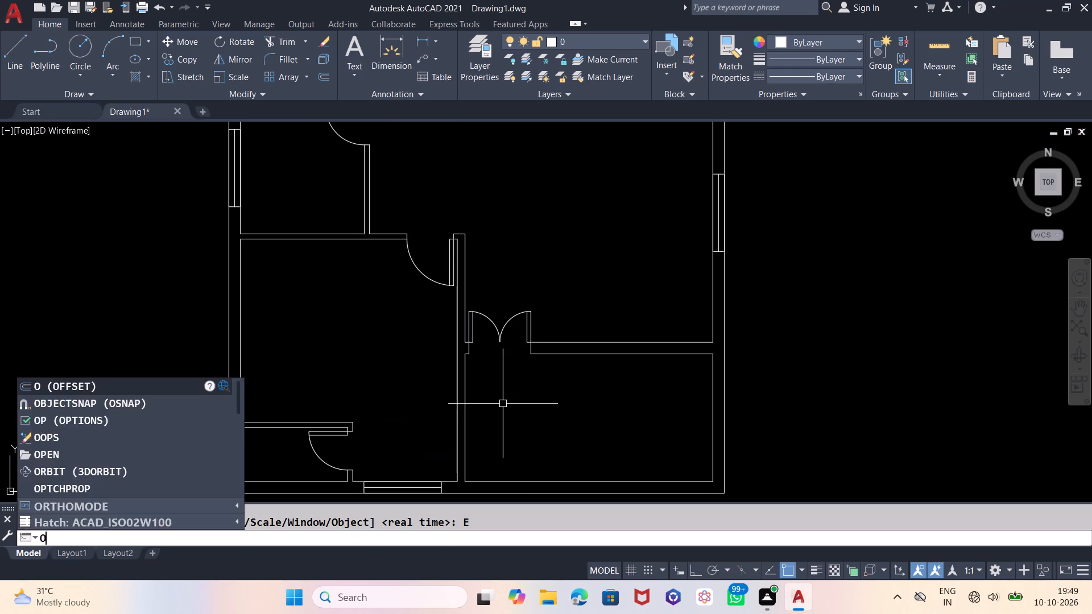
{"action": "key", "text": "Return"}
{"action": "key", "text": "7"}
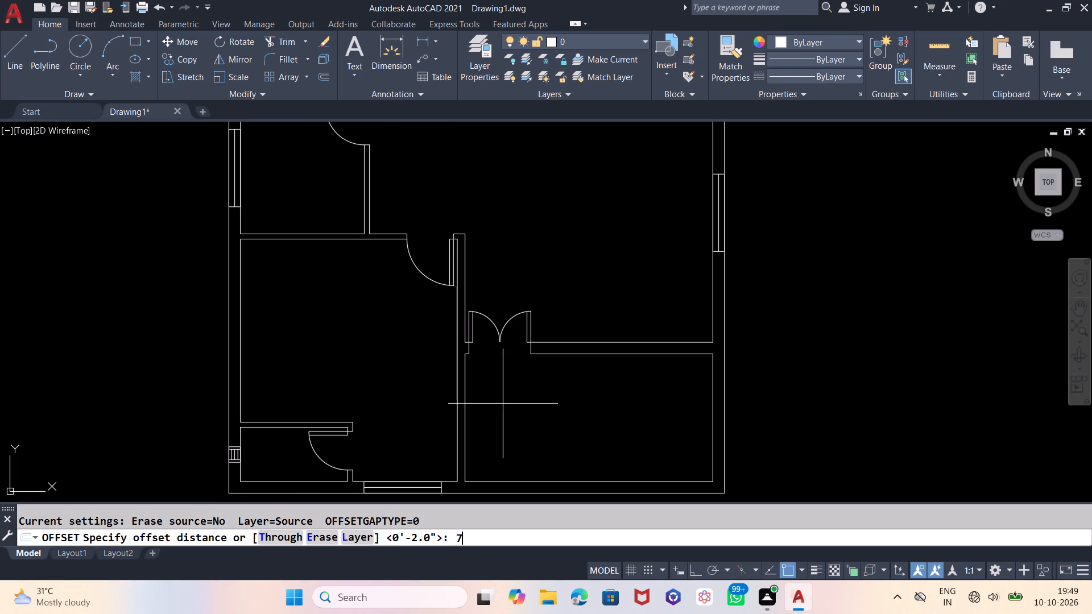
{"action": "type", "text": "'1"}
{"action": "key", "text": "shift+quotedbl"}
{"action": "key", "text": "Return"}
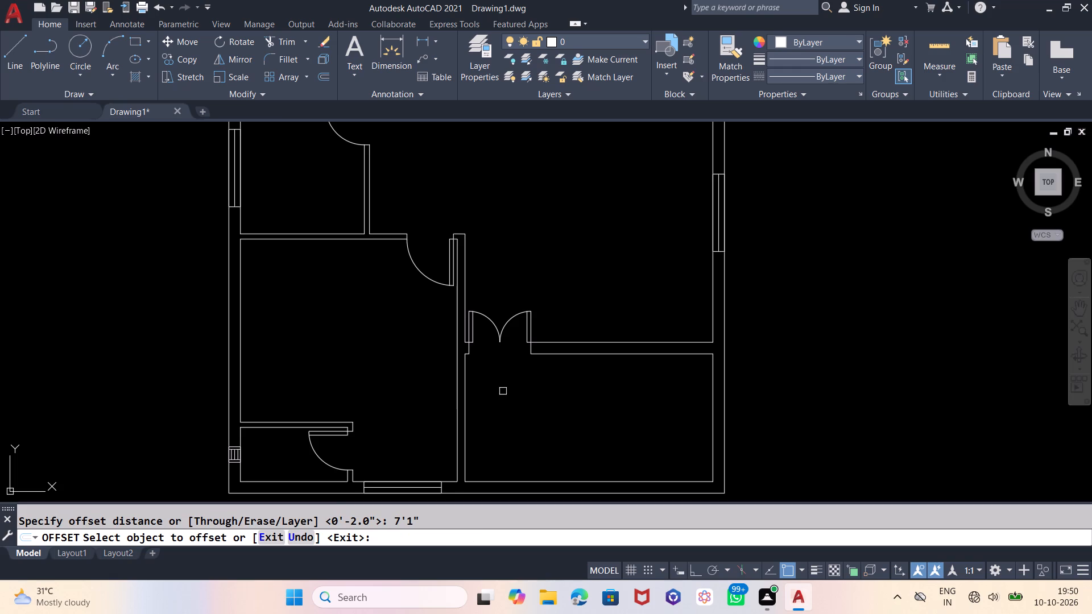
{"action": "left_click", "coordinate": [467, 376]}
{"action": "left_click", "coordinate": [540, 378]}
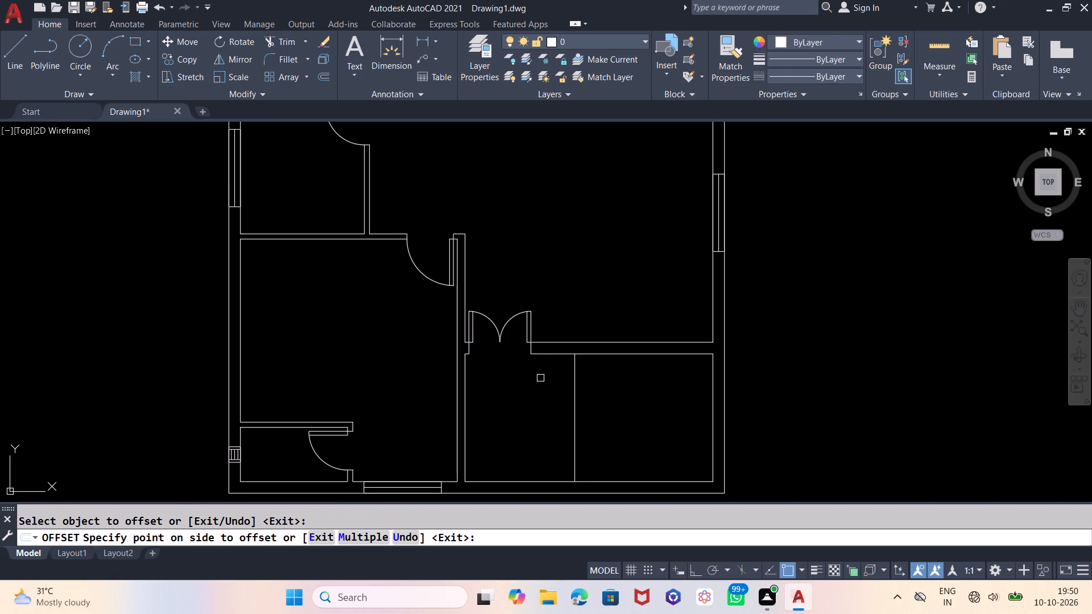
{"action": "key", "text": "Escape"}
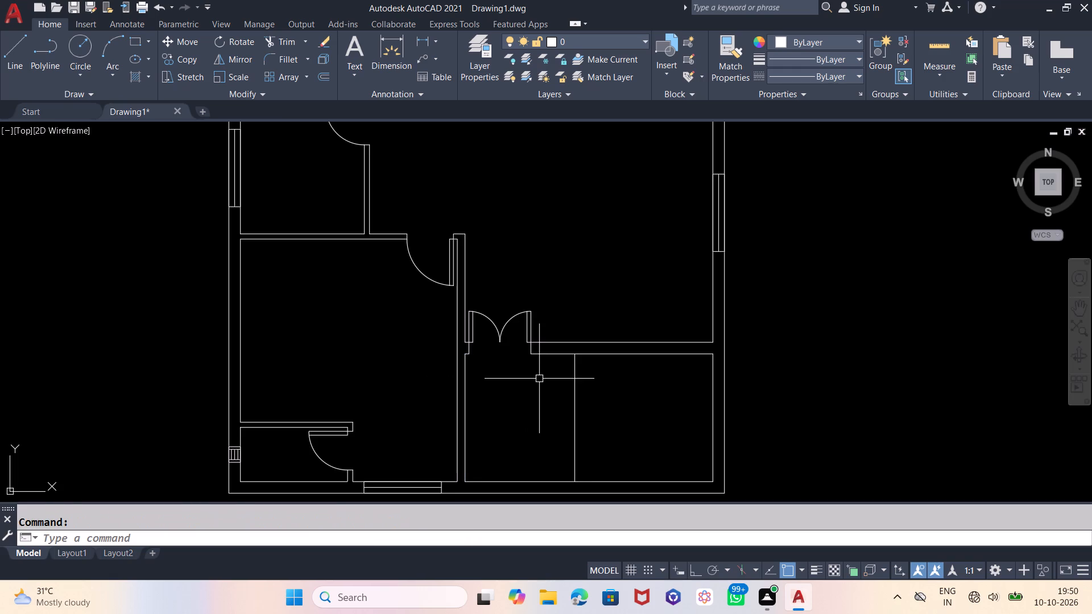
Offset the new vertical line in the south-east room eastward as five successive stair tread lines spaced 6" apart.
{"action": "key", "text": "o"}
{"action": "key", "text": "Return"}
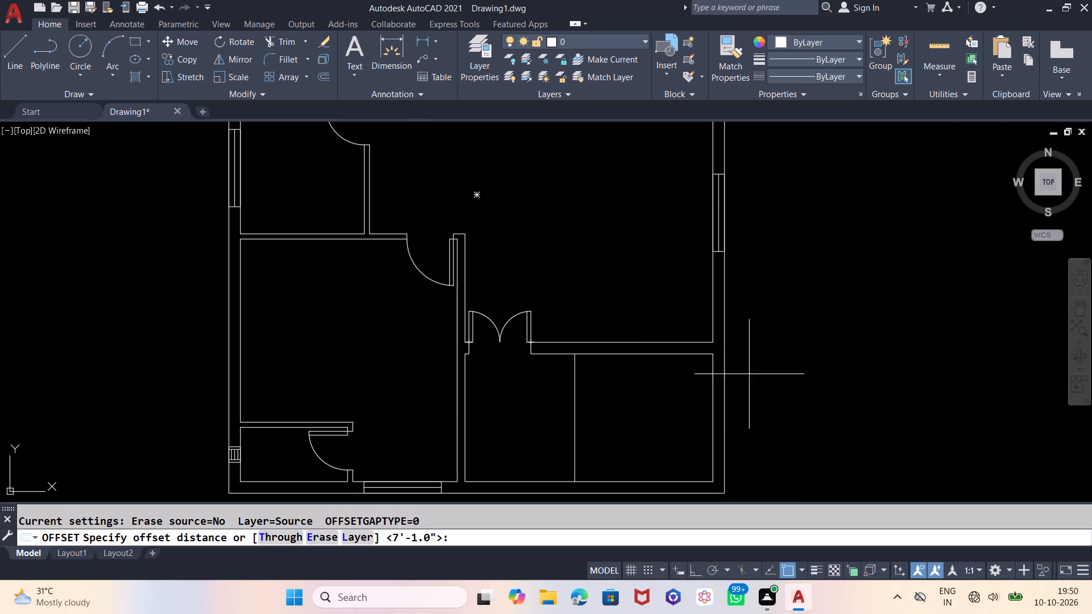
{"action": "key", "text": "6"}
{"action": "key", "text": "Return"}
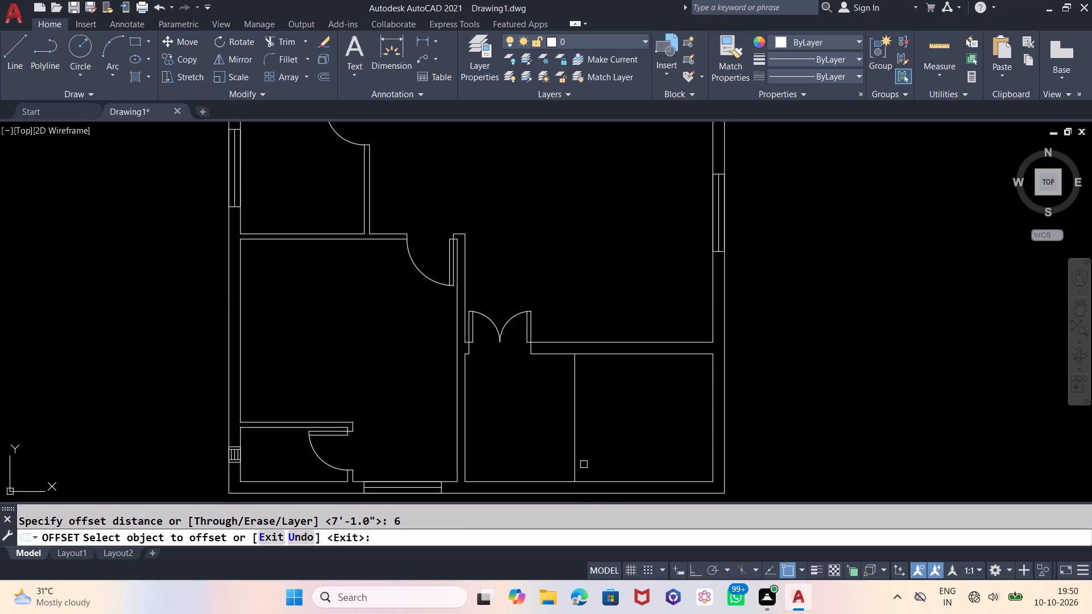
{"action": "left_click", "coordinate": [574, 396]}
{"action": "left_click", "coordinate": [661, 409]}
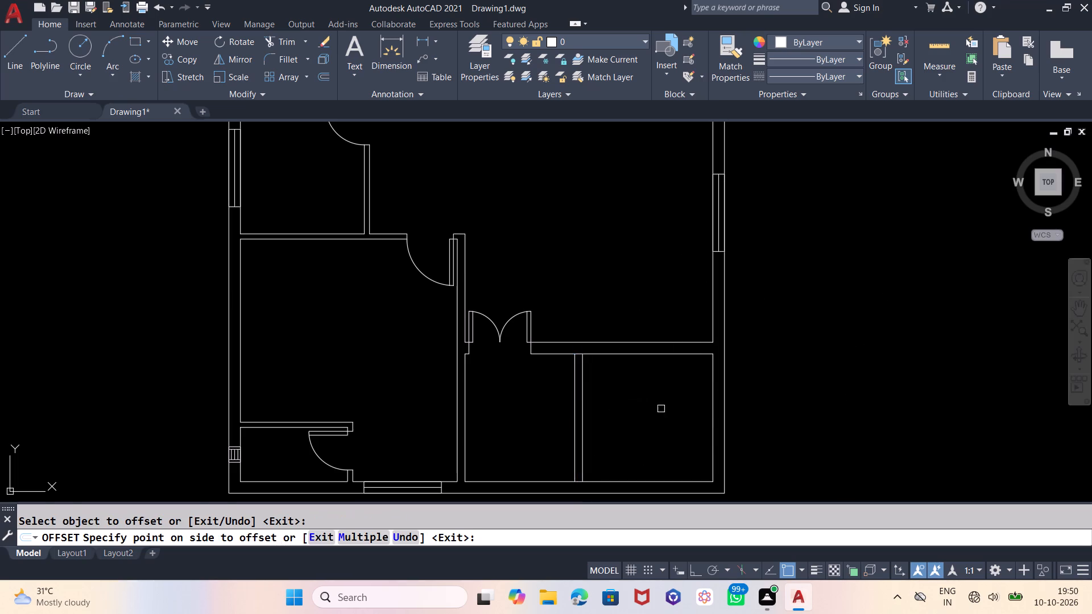
{"action": "left_click", "coordinate": [585, 397]}
{"action": "left_click", "coordinate": [652, 397]}
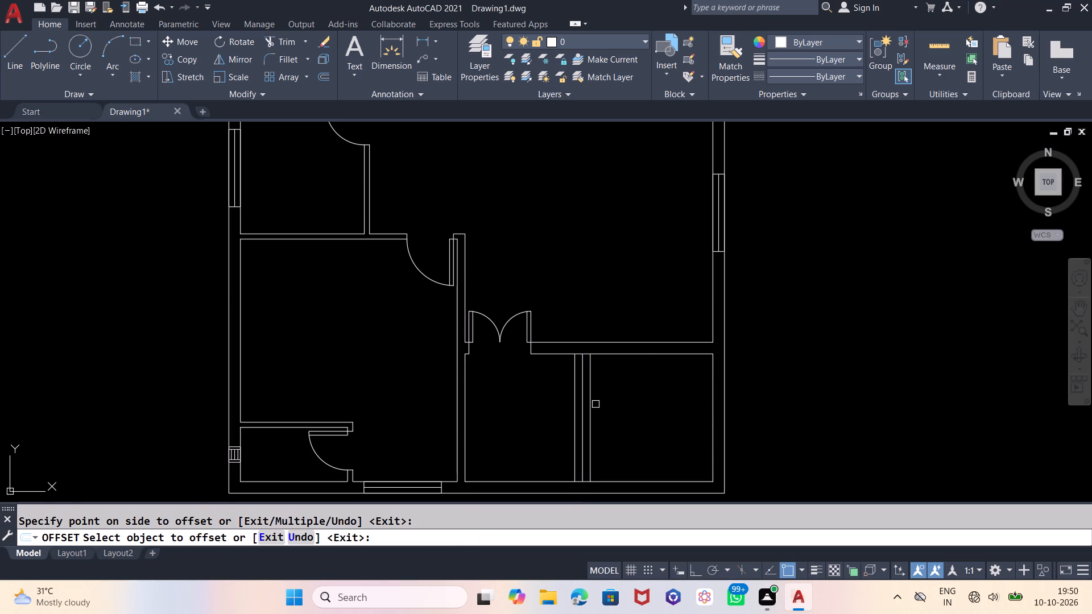
{"action": "left_click", "coordinate": [589, 407]}
{"action": "left_click", "coordinate": [619, 407]}
{"action": "left_click", "coordinate": [599, 412]}
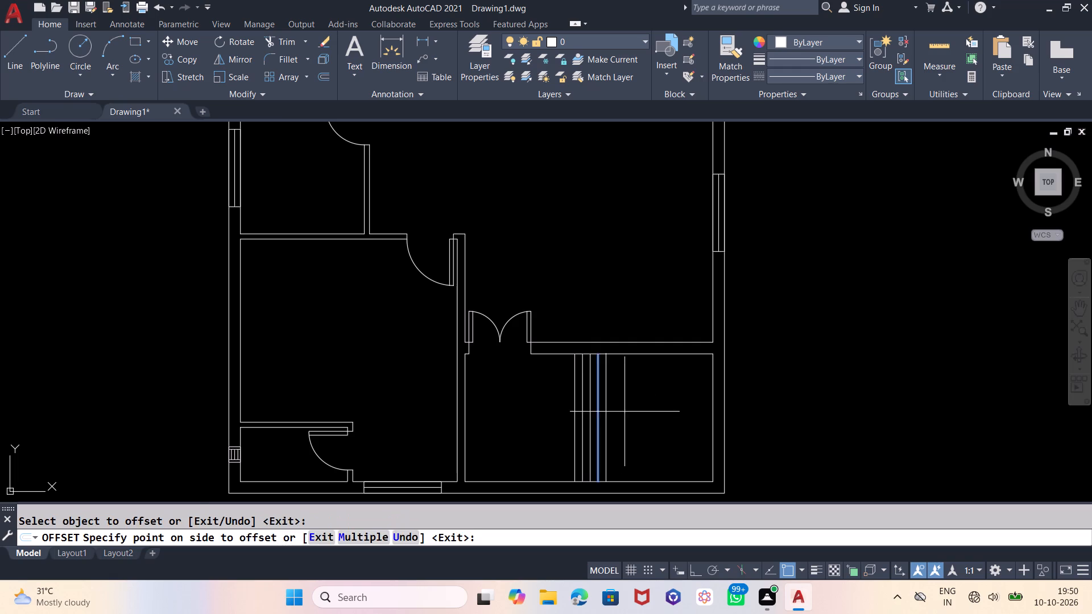
{"action": "left_click", "coordinate": [629, 411]}
{"action": "left_click", "coordinate": [609, 413]}
{"action": "left_click", "coordinate": [631, 413]}
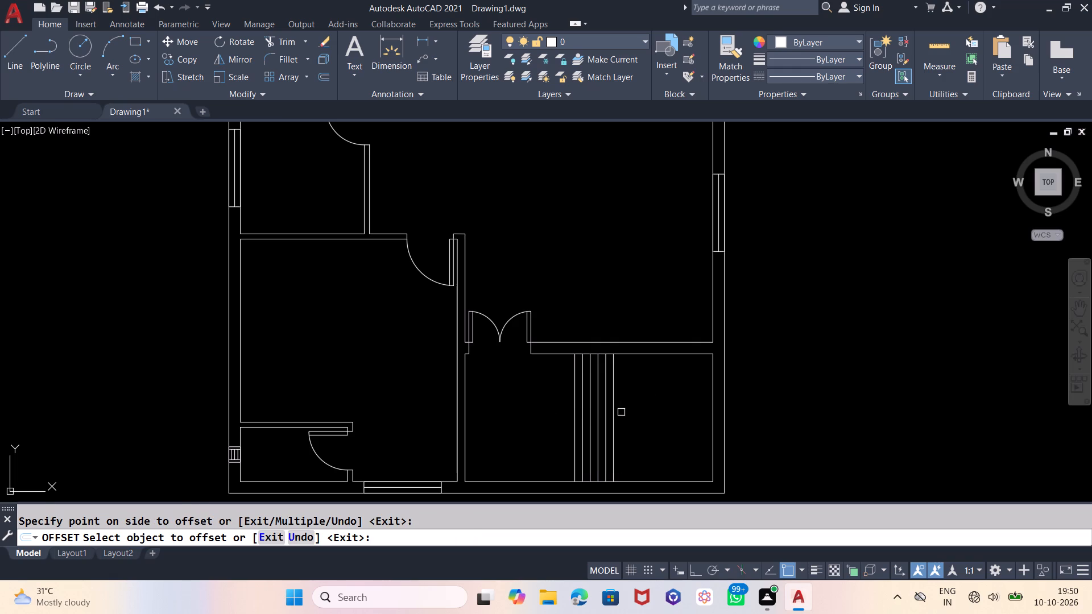
Continue the stair treads with six more successive 6" offsets eastward from the last tread line.
{"action": "left_click", "coordinate": [615, 413]}
{"action": "left_click", "coordinate": [676, 413]}
{"action": "left_click", "coordinate": [623, 422]}
{"action": "left_click", "coordinate": [664, 418]}
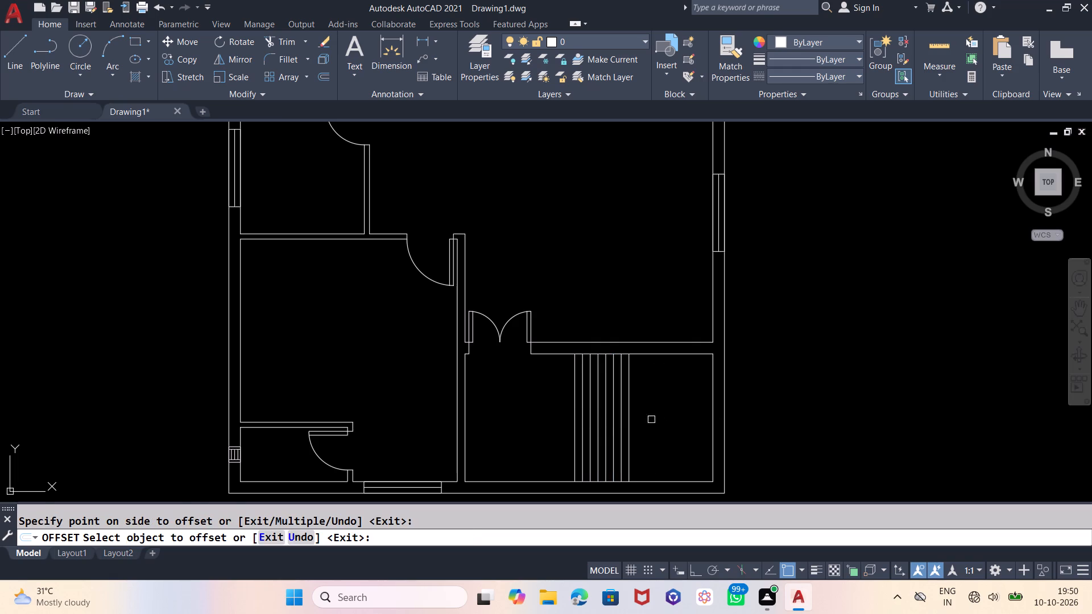
{"action": "left_click", "coordinate": [630, 422]}
{"action": "left_click", "coordinate": [654, 423]}
{"action": "left_click", "coordinate": [640, 426]}
{"action": "left_click", "coordinate": [660, 422]}
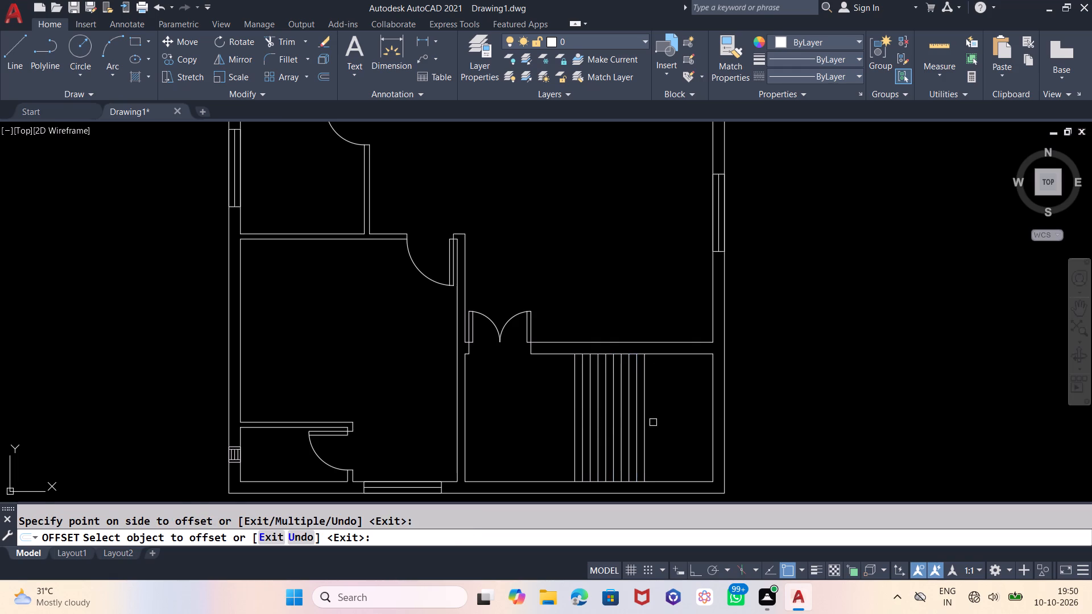
{"action": "left_click", "coordinate": [646, 424]}
{"action": "left_click", "coordinate": [656, 424]}
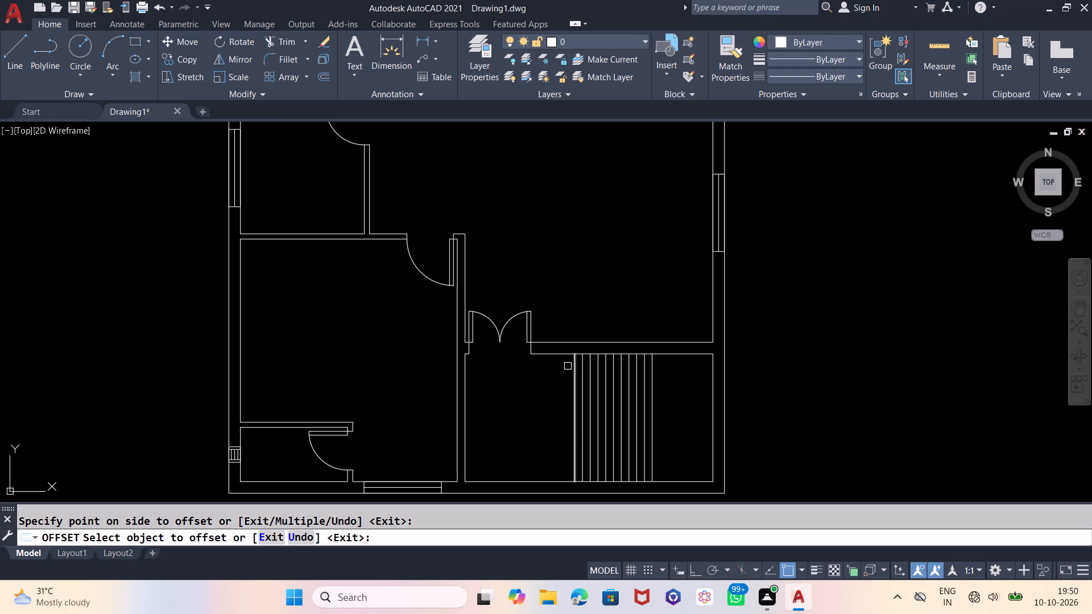
{"action": "left_click", "coordinate": [652, 397]}
{"action": "left_click", "coordinate": [676, 397]}
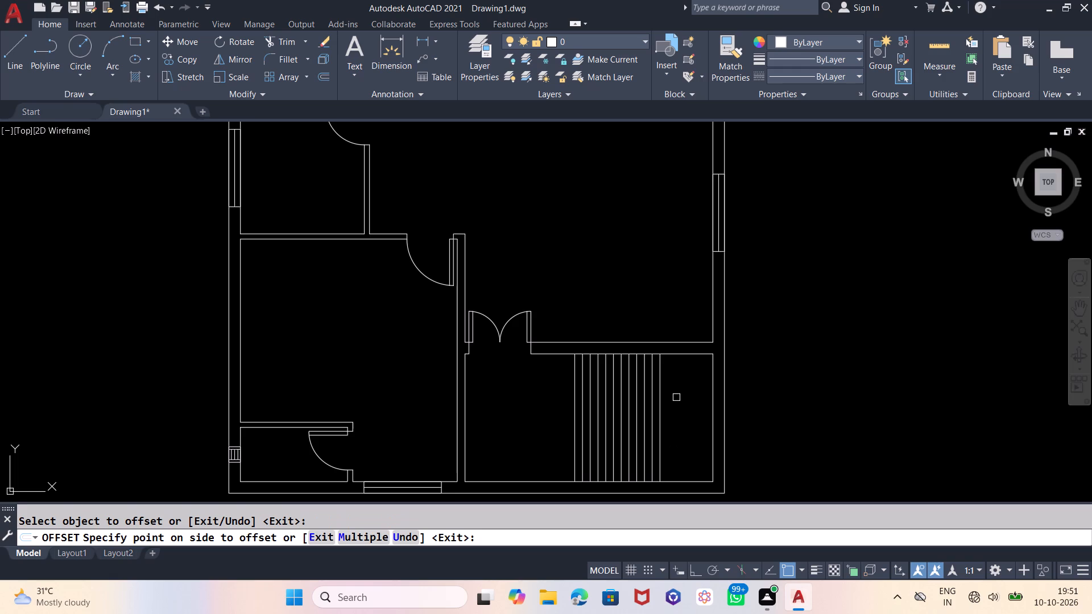
{"action": "key", "text": "Escape"}
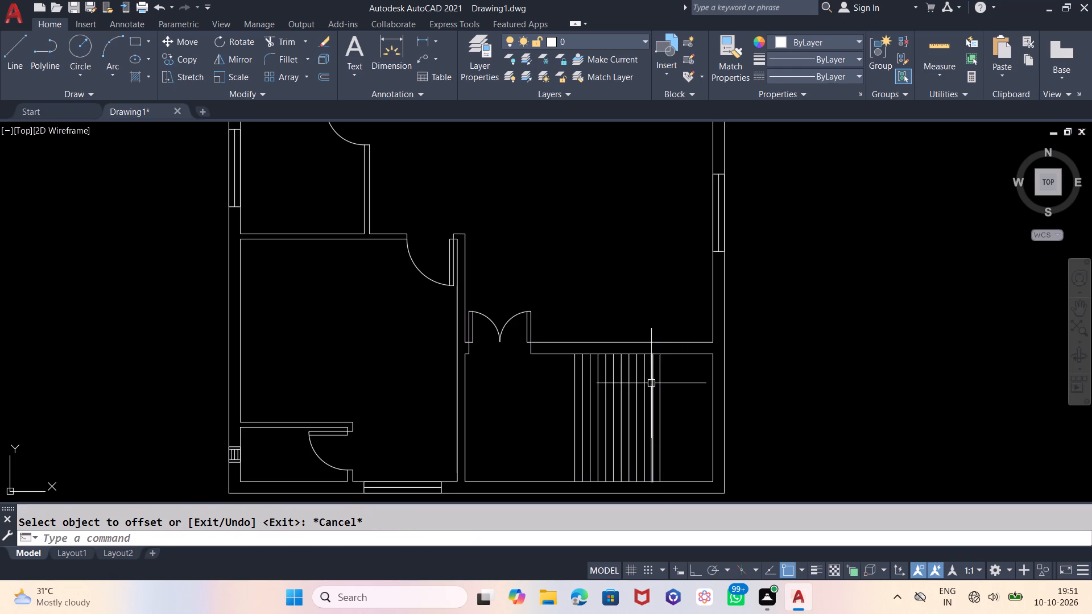
Draw a horizontal centre line across the stair treads from the westernmost tread's midpoint to the east inner wall.
{"action": "left_click", "coordinate": [24, 42]}
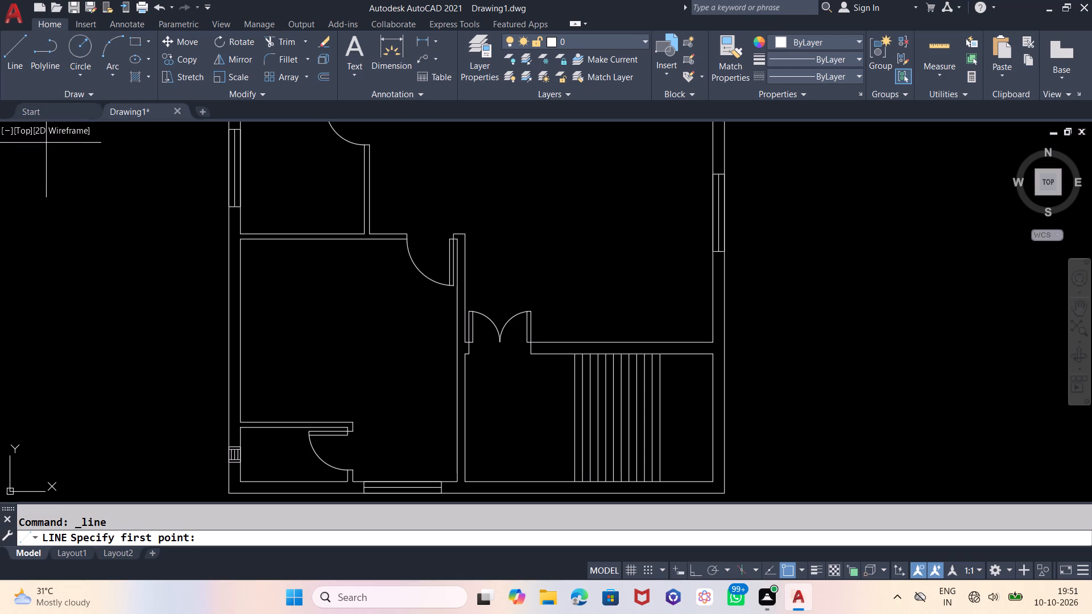
{"action": "left_click", "coordinate": [574, 414]}
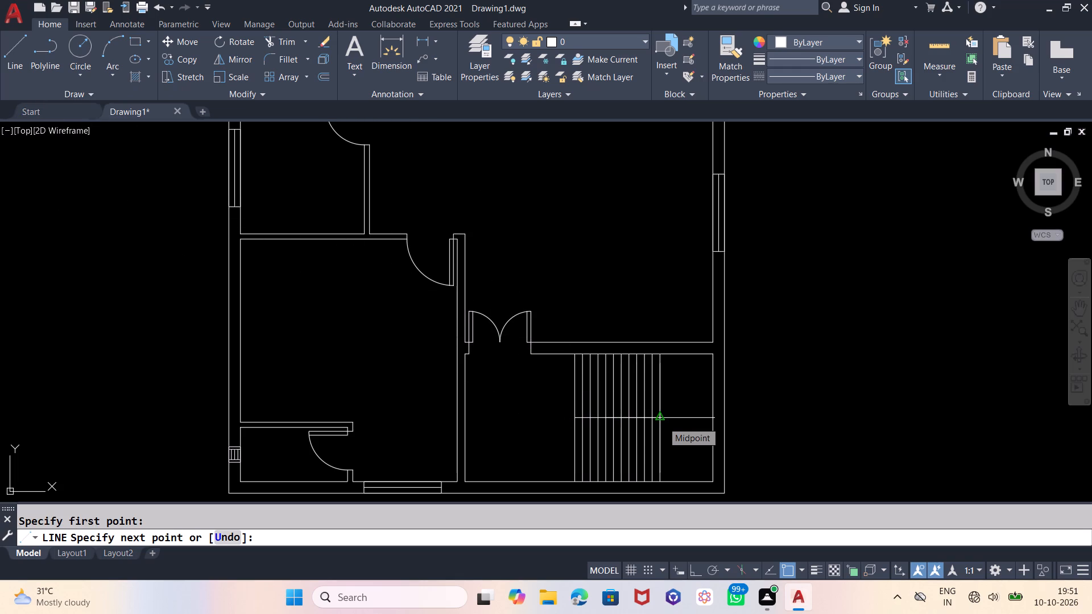
{"action": "left_click", "coordinate": [710, 420]}
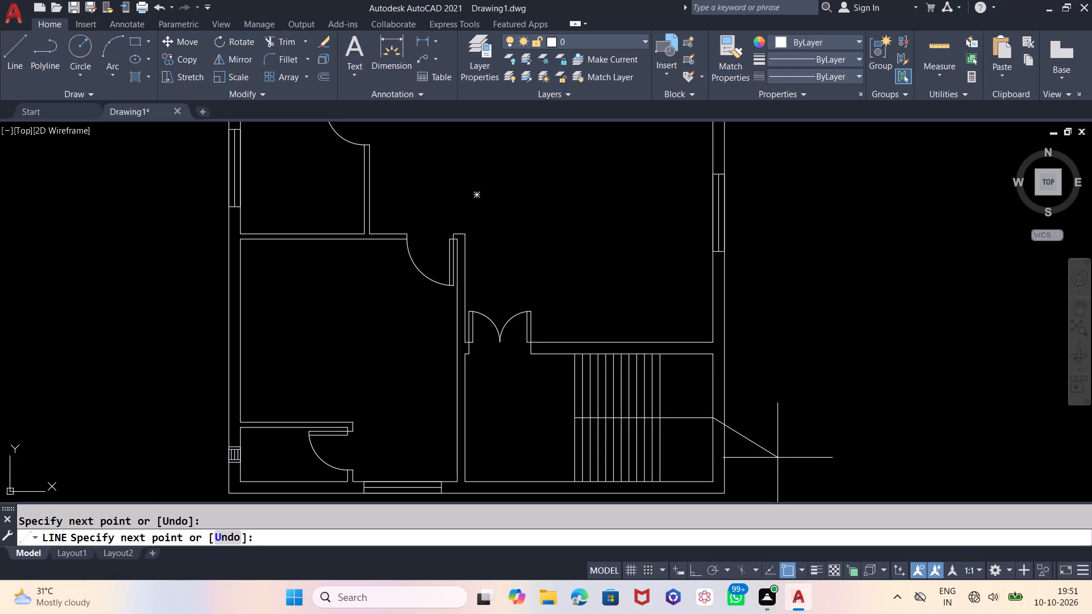
{"action": "key", "text": "Escape"}
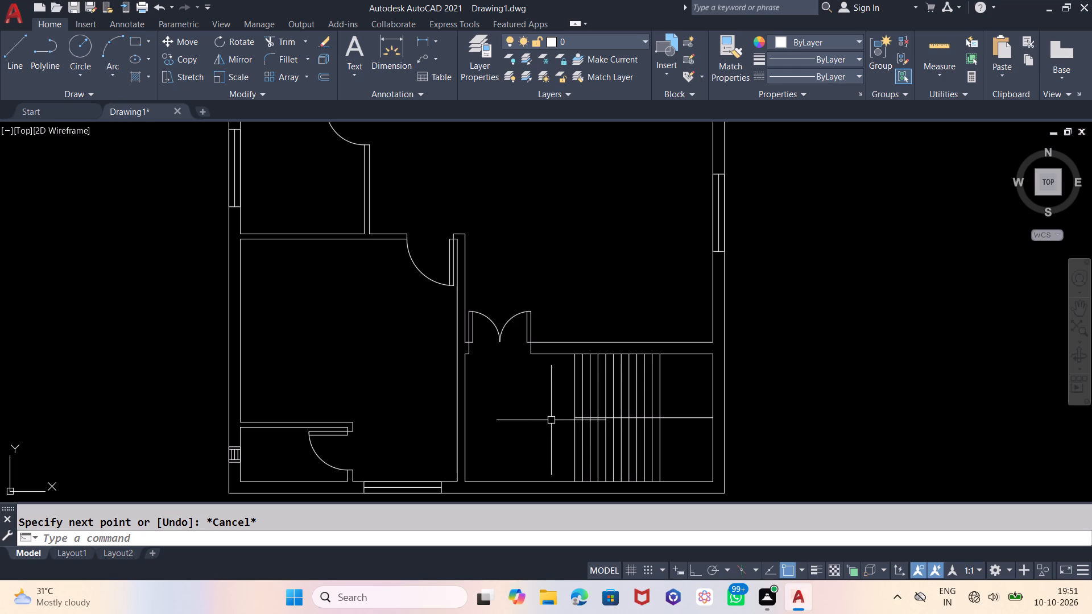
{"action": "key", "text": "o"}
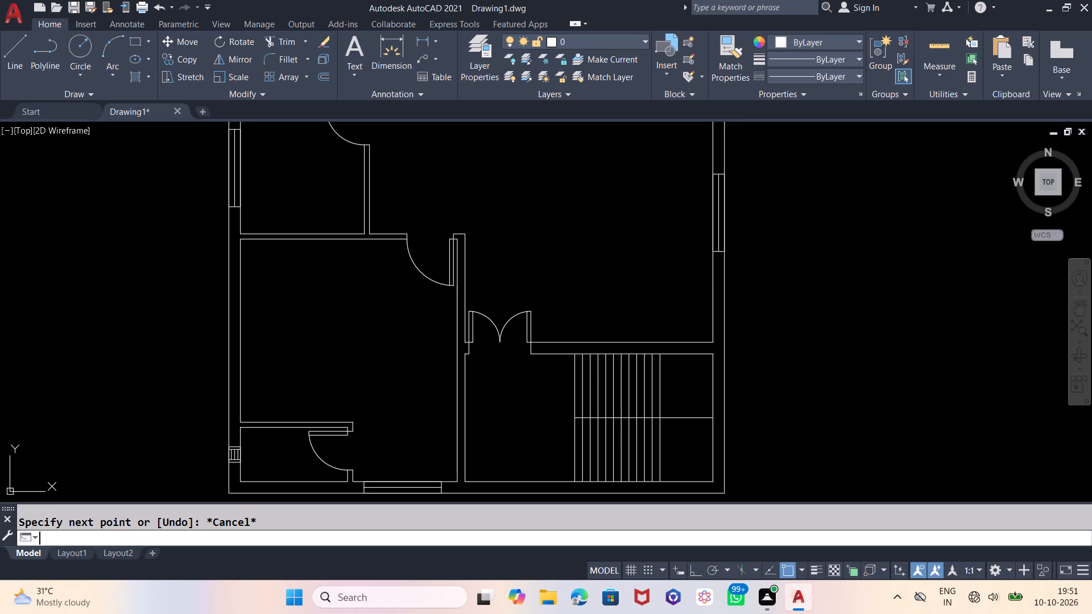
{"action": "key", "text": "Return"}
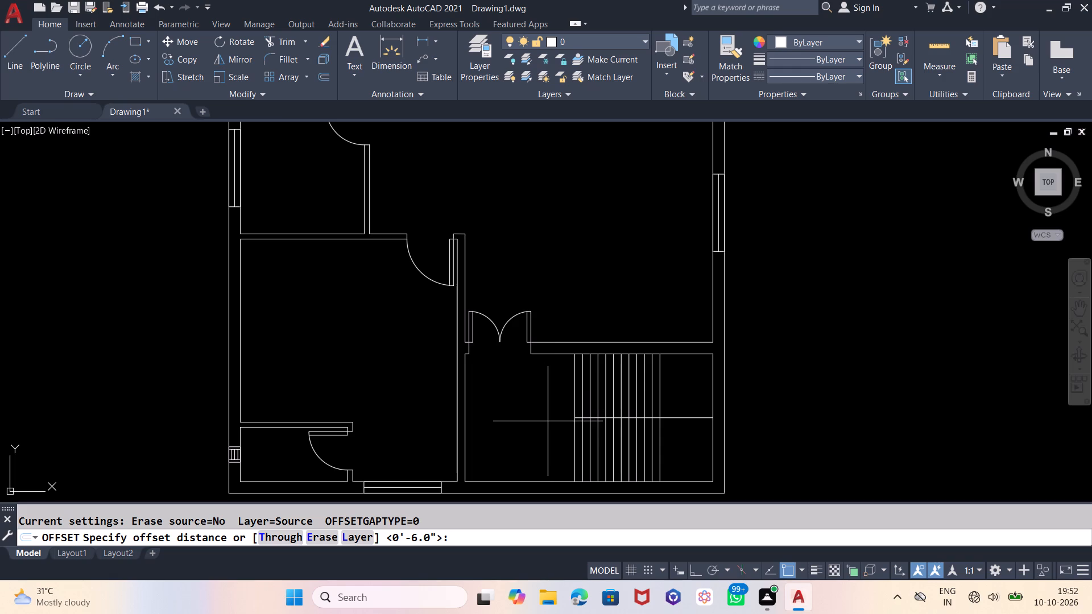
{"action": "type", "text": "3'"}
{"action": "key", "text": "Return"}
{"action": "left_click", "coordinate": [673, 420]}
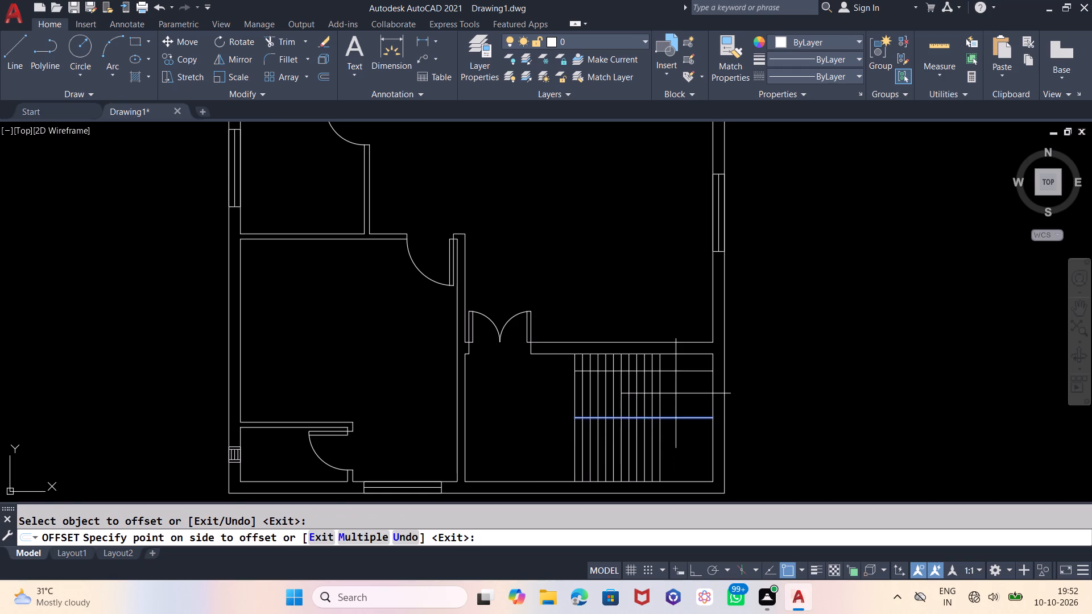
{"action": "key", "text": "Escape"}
Offset the staircase's horizontal centre line 2' to the north and 2' to the south.
{"action": "key", "text": "o"}
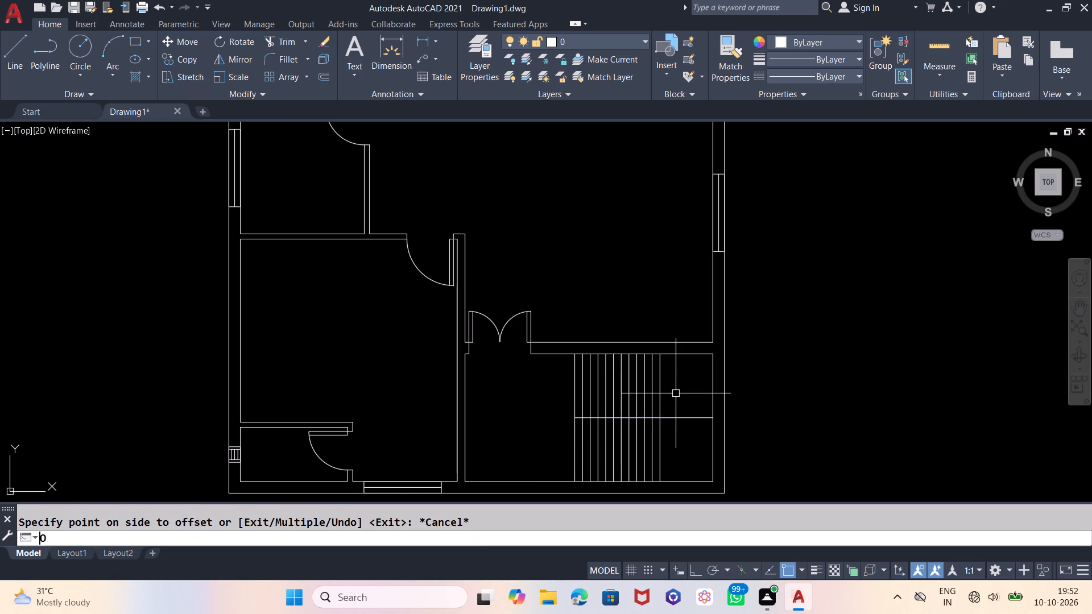
{"action": "key", "text": "Return"}
{"action": "type", "text": "2'"}
{"action": "key", "text": "Return"}
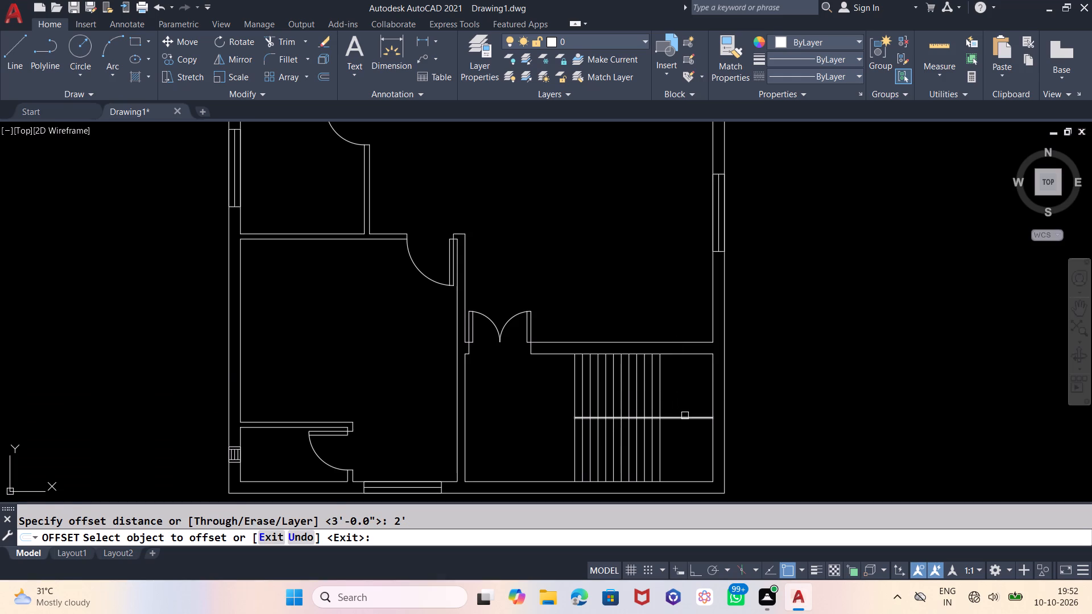
{"action": "left_click", "coordinate": [685, 416]}
{"action": "left_click", "coordinate": [685, 397]}
{"action": "left_click", "coordinate": [685, 420]}
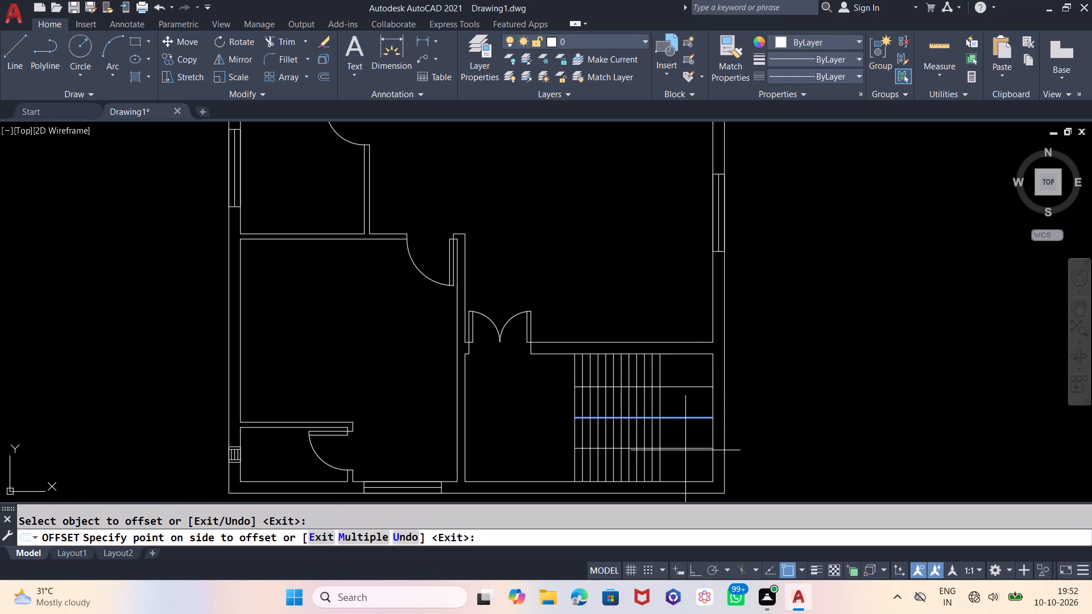
{"action": "left_click", "coordinate": [688, 434]}
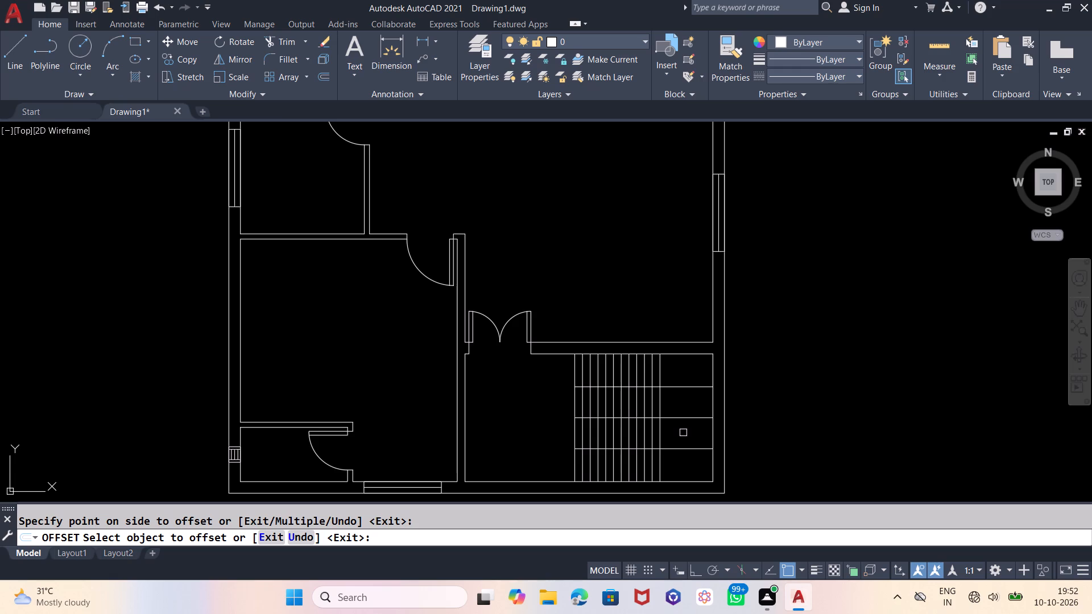
{"action": "key", "text": "Escape"}
Trim the tread lines between the two offset lines, keeping the easternmost one, and trim the centre line west of it.
{"action": "type", "text": "TR"}
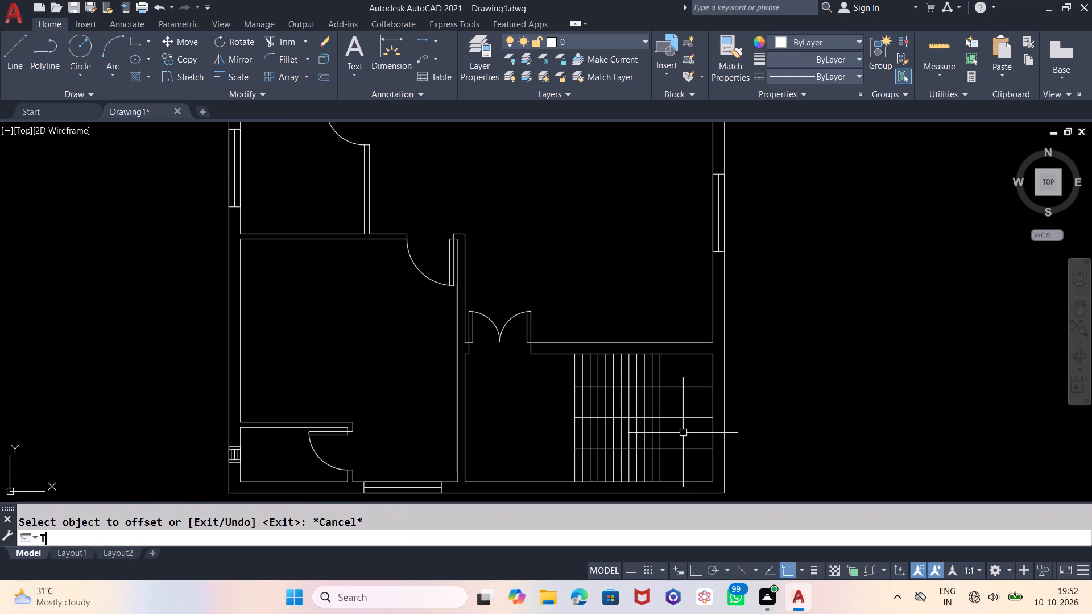
{"action": "key", "text": "Return"}
{"action": "key", "text": "Return"}
{"action": "left_click", "coordinate": [549, 395]}
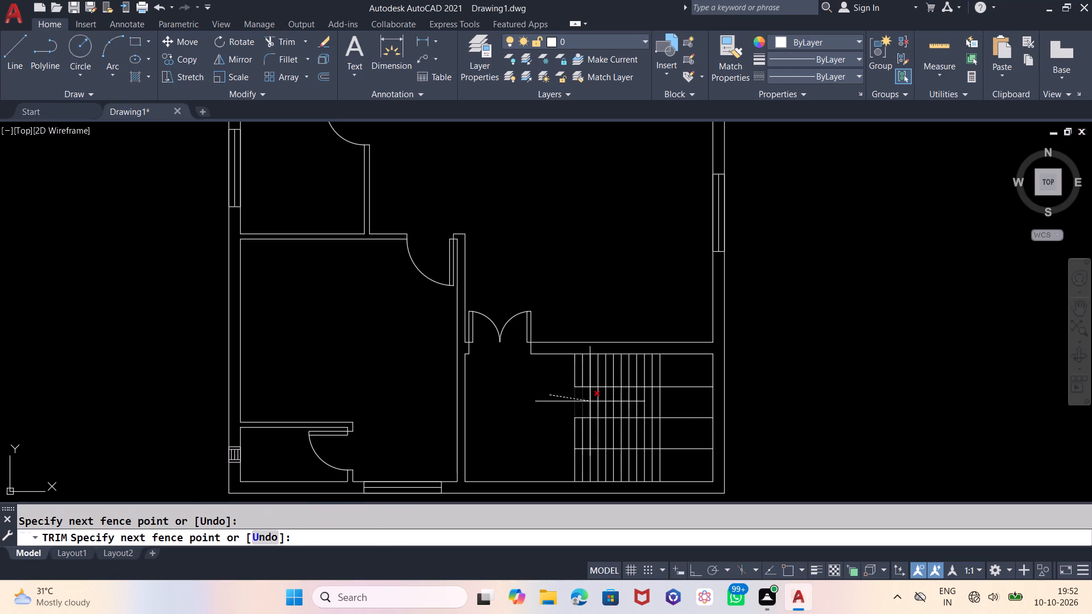
{"action": "left_click", "coordinate": [654, 401]}
{"action": "left_click", "coordinate": [558, 437]}
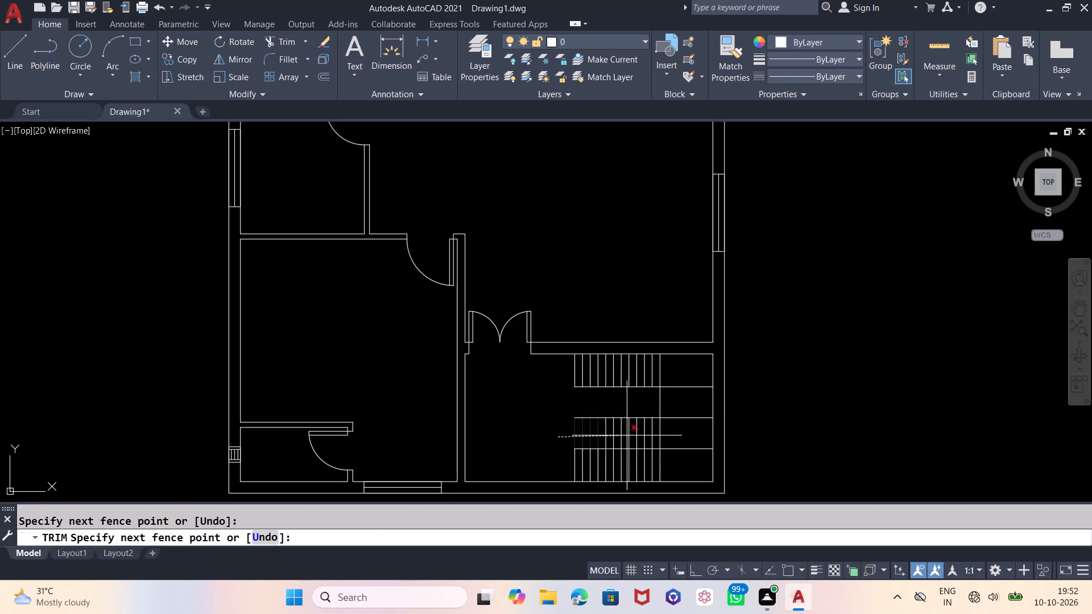
{"action": "left_click", "coordinate": [653, 434]}
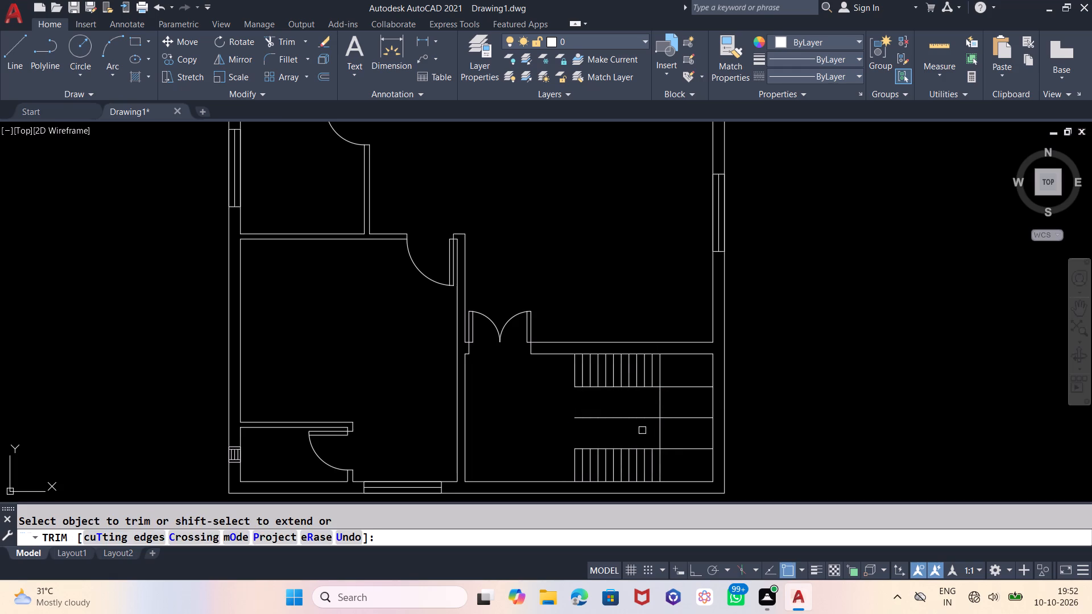
{"action": "left_click", "coordinate": [640, 429]}
{"action": "left_click", "coordinate": [638, 414]}
{"action": "key", "text": "o"}
{"action": "key", "text": "Escape"}
Offset the remaining centre line as 6" treads for the east stair flight, two to the north and two to the south.
{"action": "key", "text": "o"}
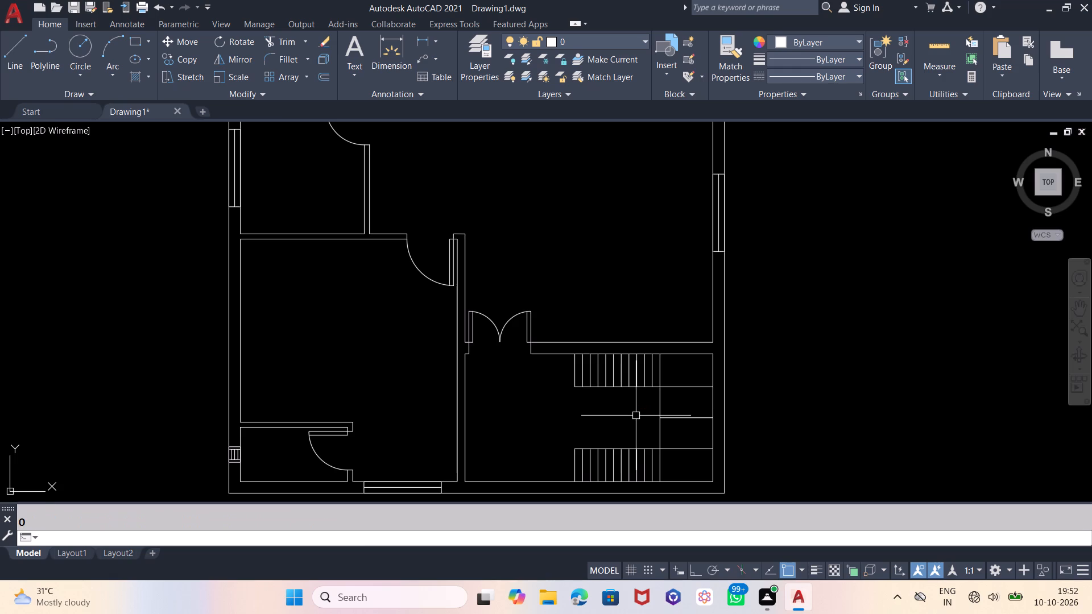
{"action": "key", "text": "Return"}
{"action": "key", "text": "6"}
{"action": "key", "text": "Return"}
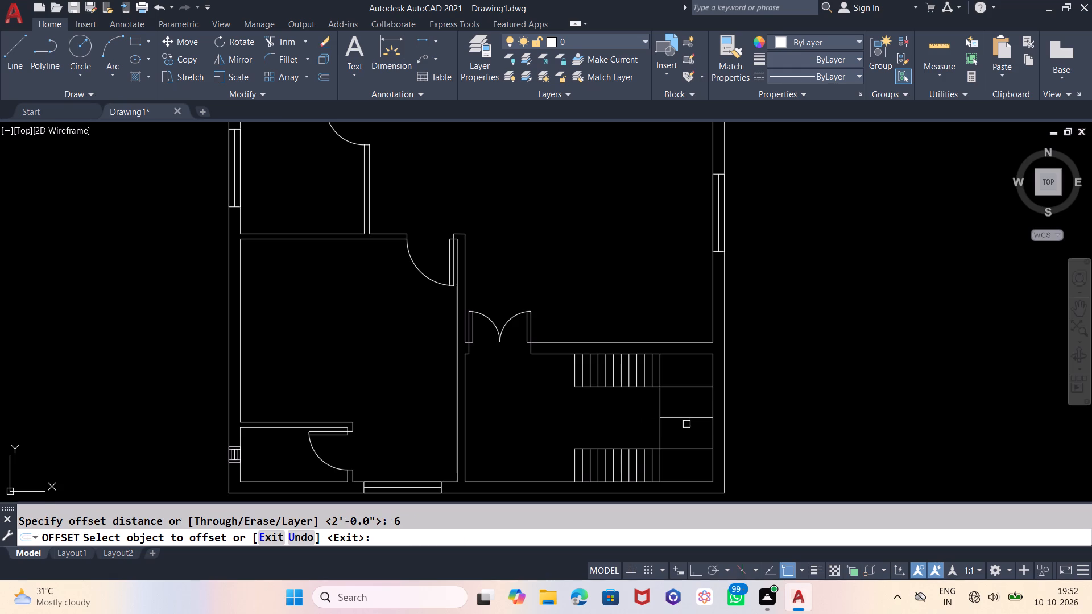
{"action": "left_click", "coordinate": [687, 419]}
{"action": "left_click", "coordinate": [687, 393]}
{"action": "left_click", "coordinate": [688, 409]}
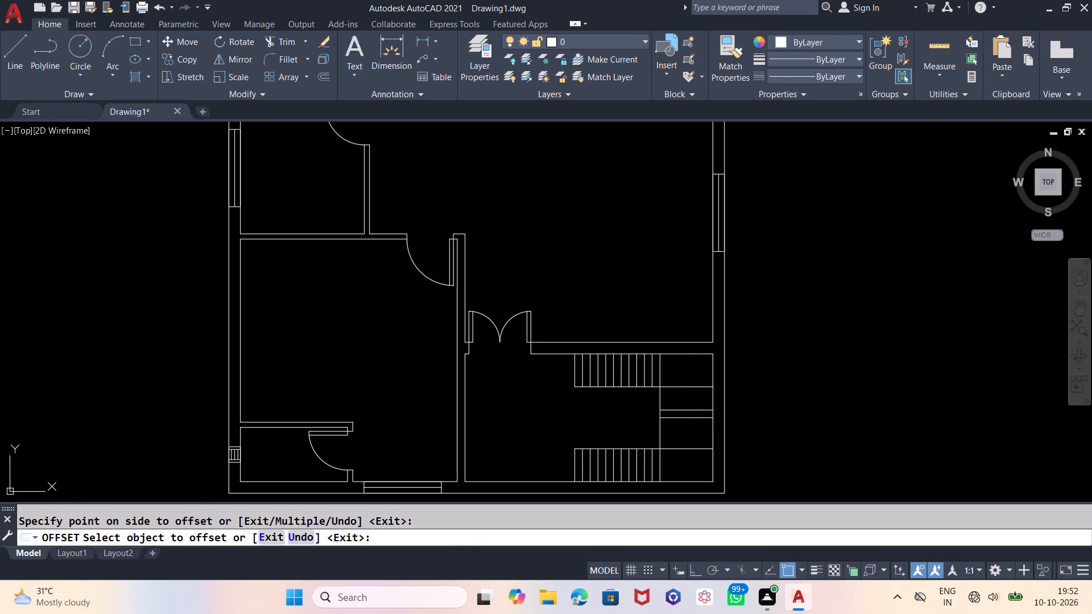
{"action": "left_click", "coordinate": [687, 389]}
{"action": "left_click", "coordinate": [689, 419]}
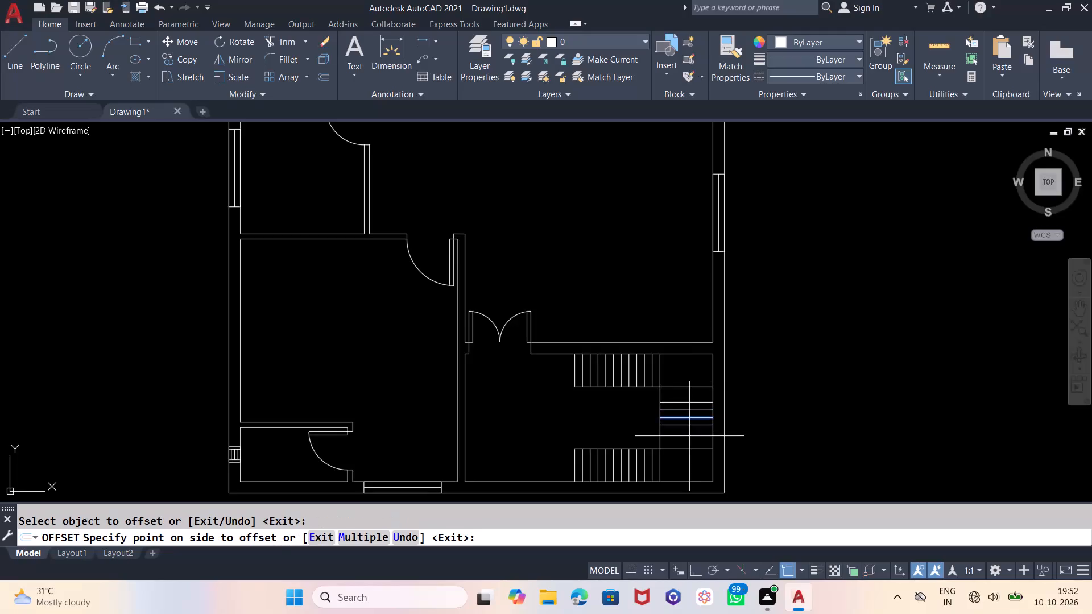
{"action": "left_click", "coordinate": [689, 436]}
{"action": "left_click", "coordinate": [690, 426]}
{"action": "left_click", "coordinate": [690, 445]}
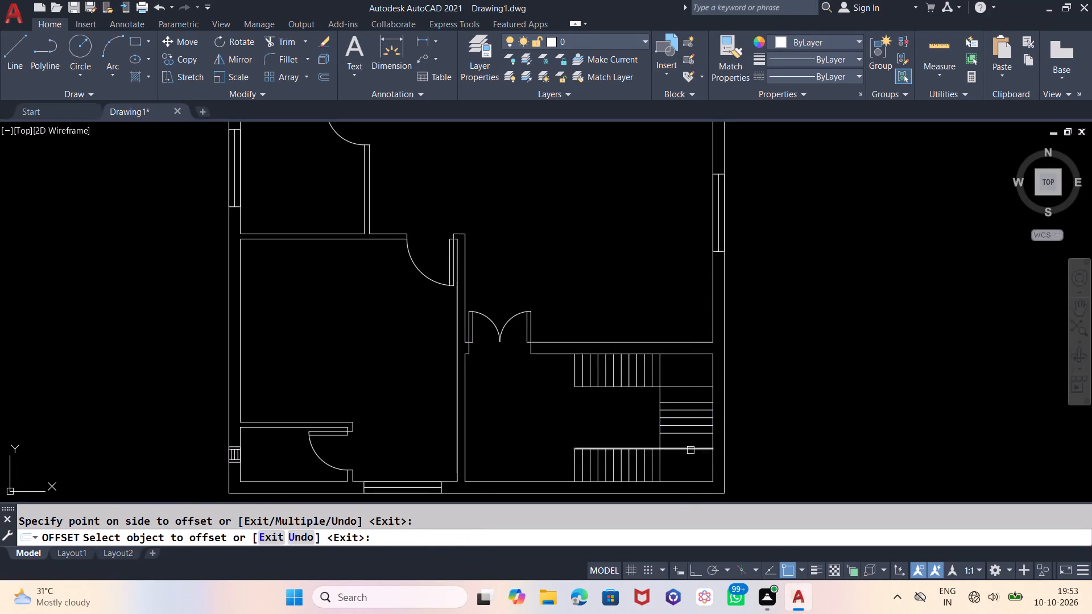
Offset the inner edge lines of the south and north stair flights 6" inward toward the staircase's centre.
{"action": "left_click", "coordinate": [690, 449]}
{"action": "left_click", "coordinate": [690, 433]}
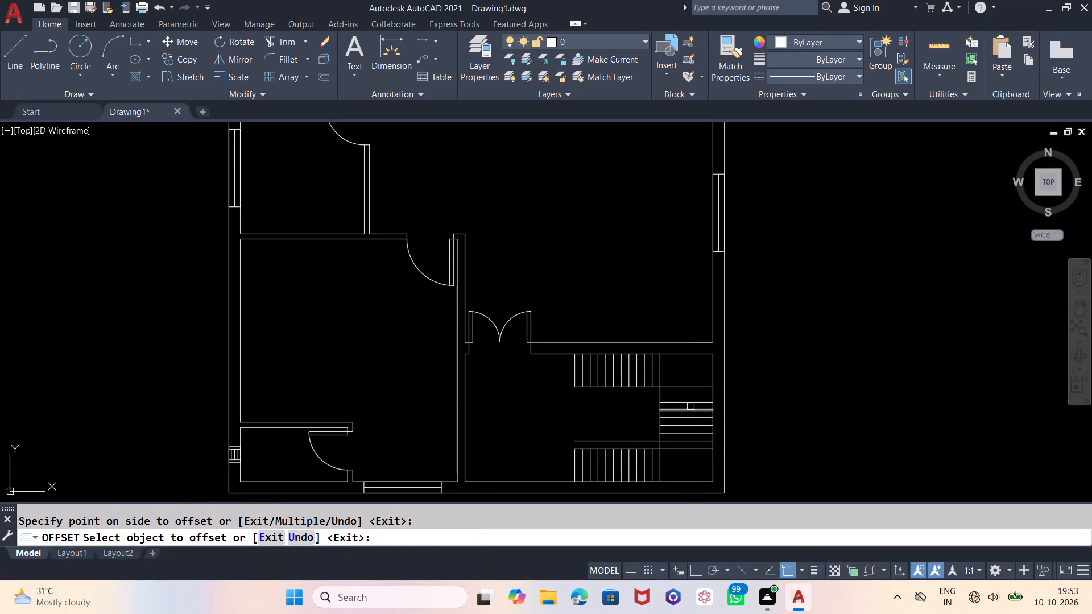
{"action": "left_click", "coordinate": [690, 386]}
{"action": "left_click", "coordinate": [690, 396]}
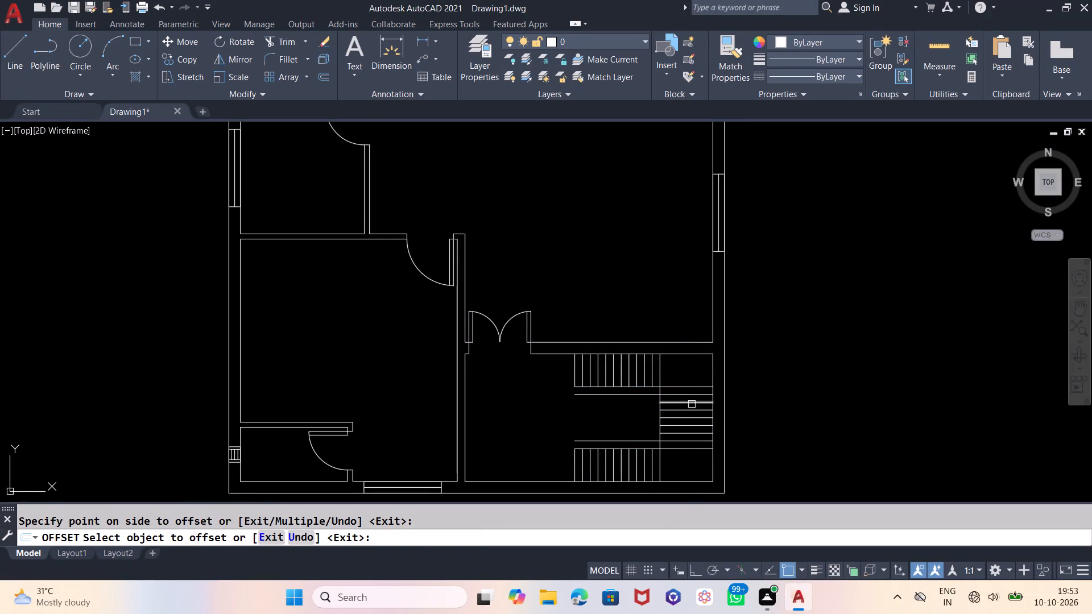
{"action": "key", "text": "Escape"}
Trim the two new inward offset lines where they extend west of the east stair flight.
{"action": "type", "text": "TR"}
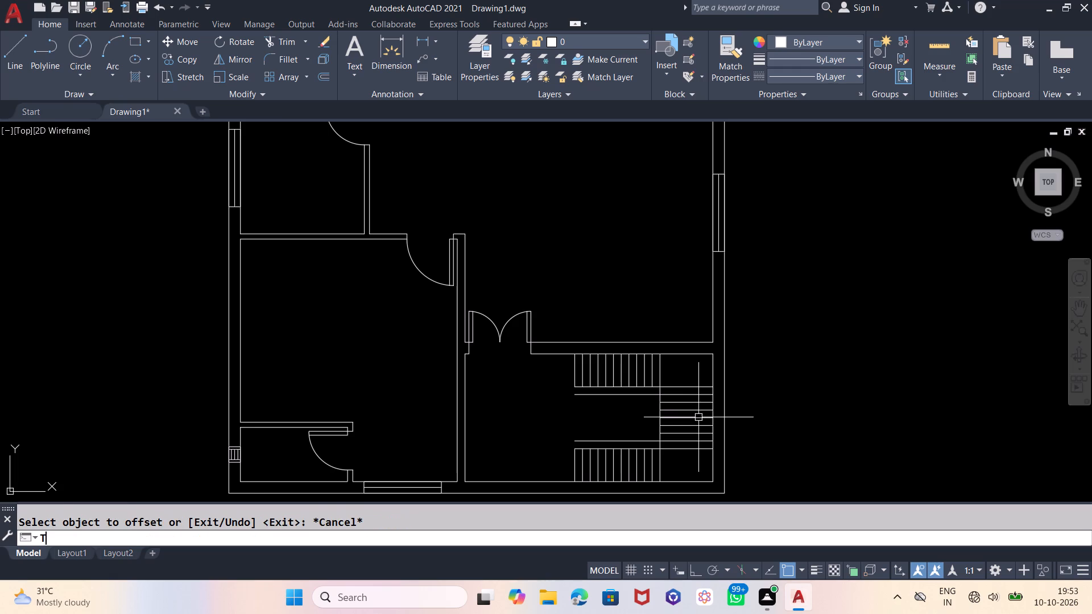
{"action": "key", "text": "Return"}
{"action": "key", "text": "Return"}
{"action": "left_click", "coordinate": [635, 395]}
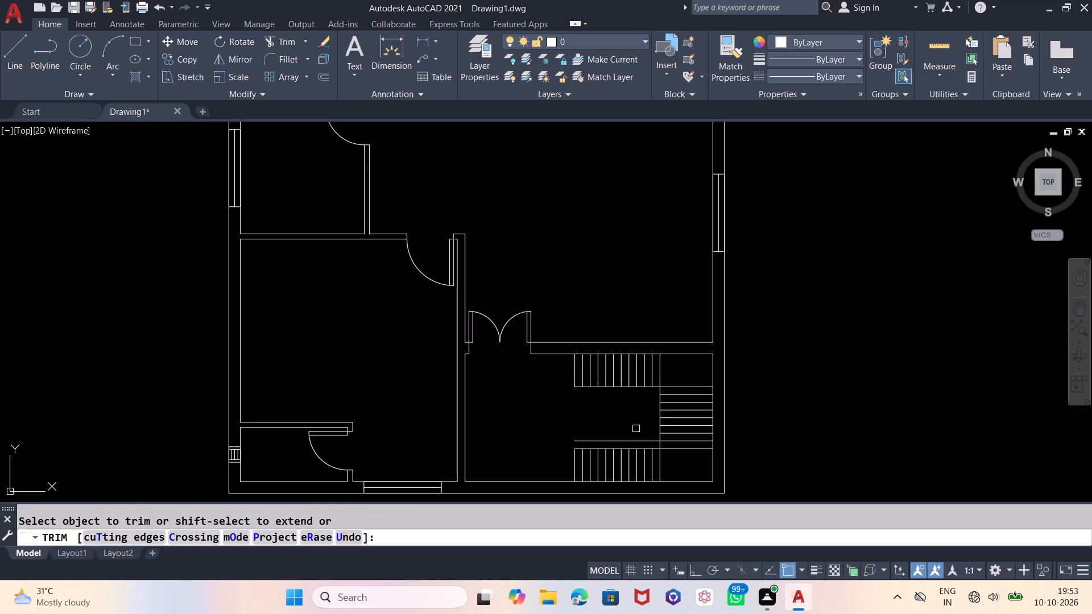
{"action": "left_click", "coordinate": [638, 438]}
{"action": "key", "text": "Escape"}
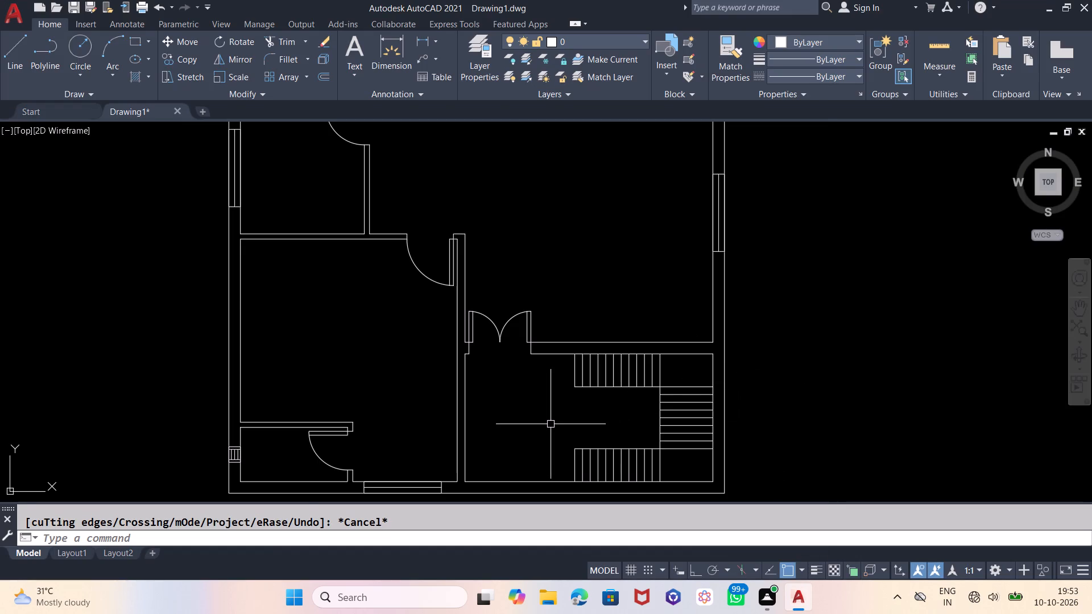
Examine the whole floor plan, including the U-shaped staircase in the south-east room.
{"action": "scroll", "coordinate": [549, 424], "scroll_direction": "down", "scroll_amount": 2}
{"action": "middle_click_drag", "start_coordinate": [630, 394], "coordinate": [642, 409]}
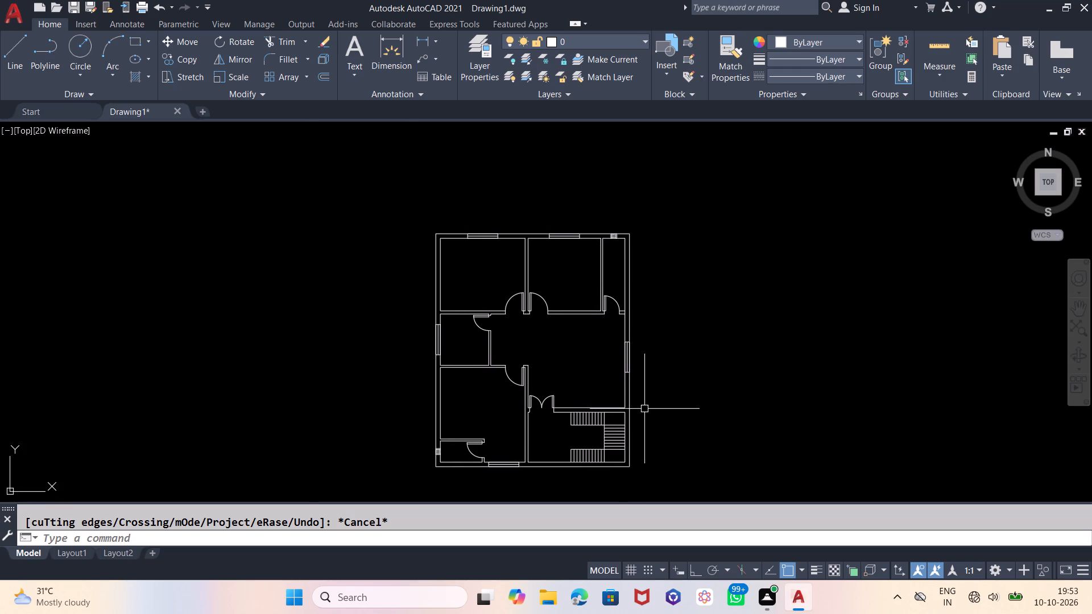
{"action": "scroll", "coordinate": [644, 409], "scroll_direction": "up", "scroll_amount": 1}
{"action": "scroll", "coordinate": [688, 345], "scroll_direction": "down", "scroll_amount": 1}
{"action": "scroll", "coordinate": [653, 397], "scroll_direction": "up", "scroll_amount": 1}
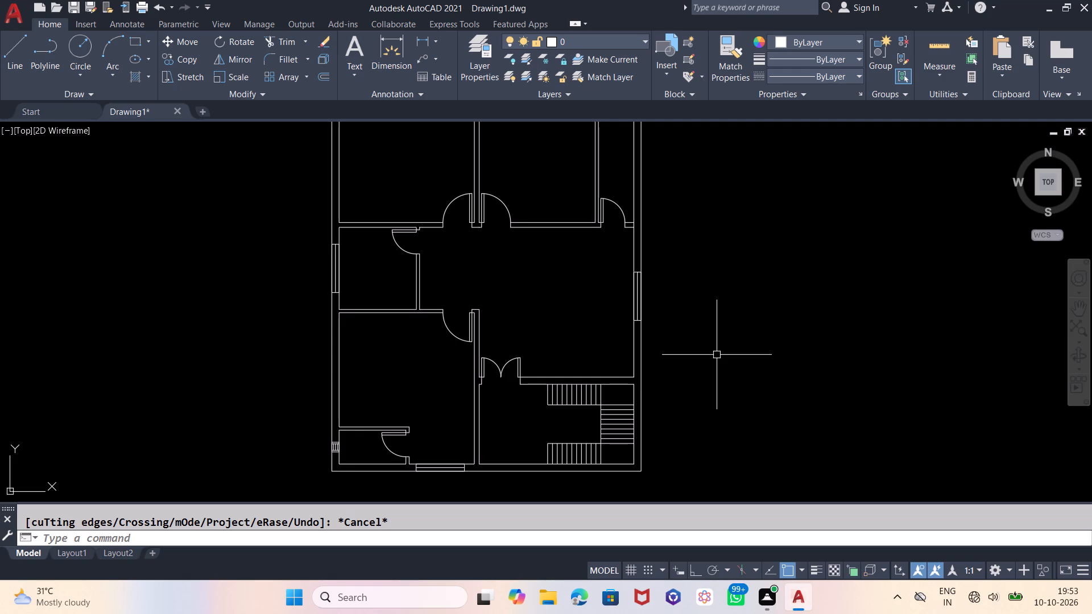
{"action": "middle_click_drag", "start_coordinate": [704, 345], "coordinate": [704, 354]}
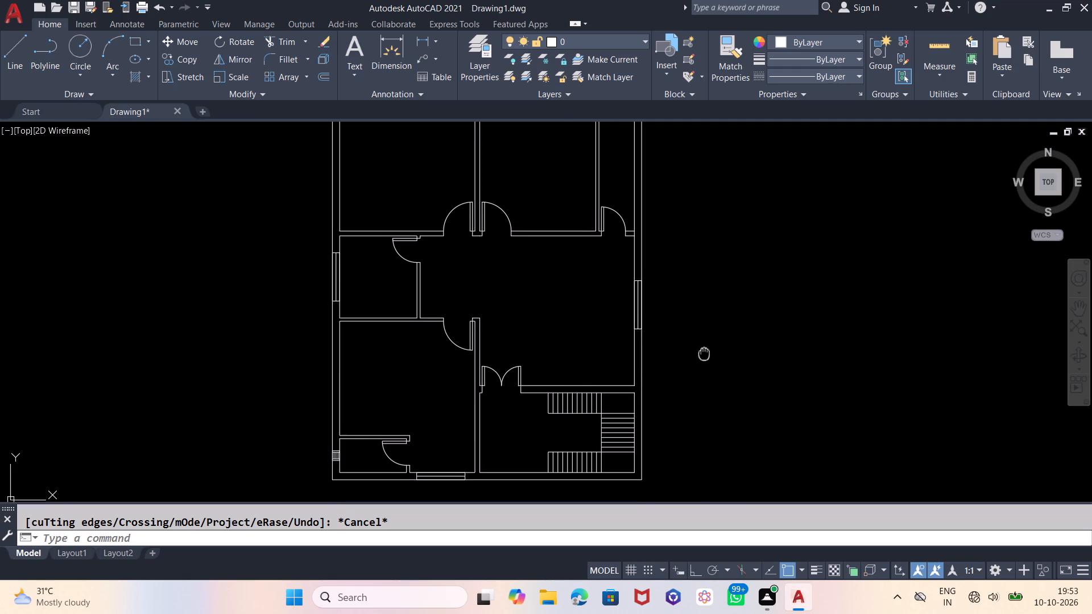
{"action": "middle_click_drag", "start_coordinate": [704, 354], "coordinate": [707, 375]}
{"action": "scroll", "coordinate": [707, 339], "scroll_direction": "down", "scroll_amount": 1}
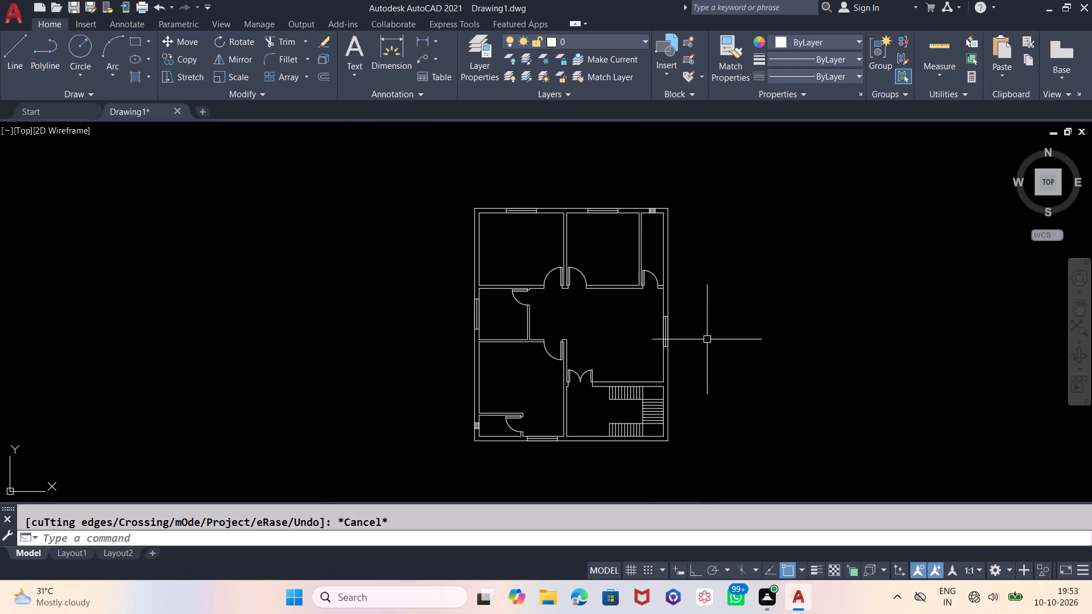
{"action": "scroll", "coordinate": [707, 339], "scroll_direction": "up", "scroll_amount": 1}
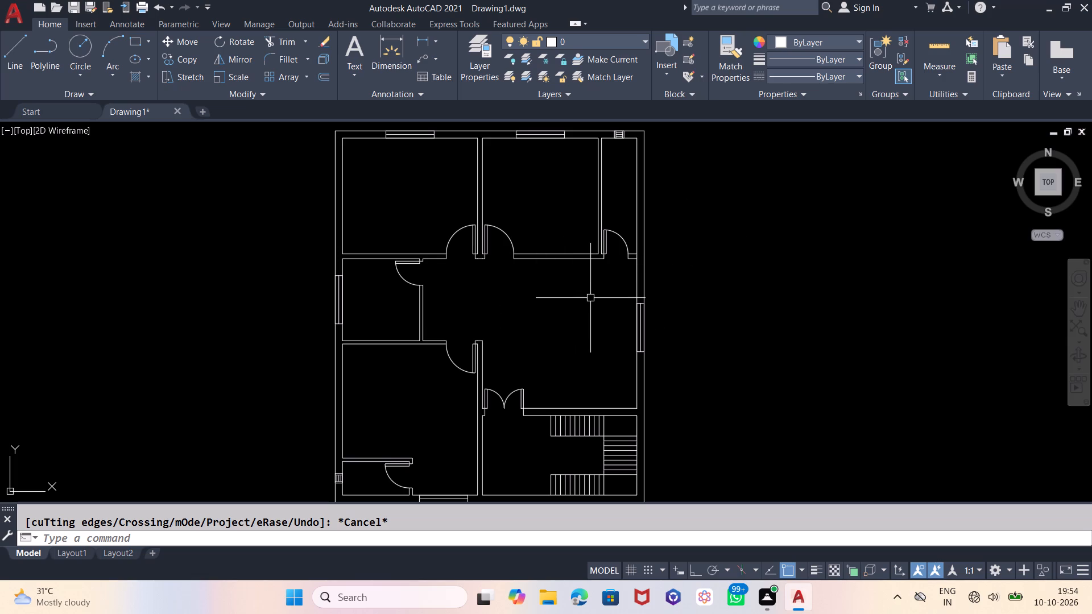
Trim the east wall's inner line between the two faces of the partition wall beside the small north-east room's door.
{"action": "type", "text": "TR"}
{"action": "key", "text": "Return"}
{"action": "key", "text": "Return"}
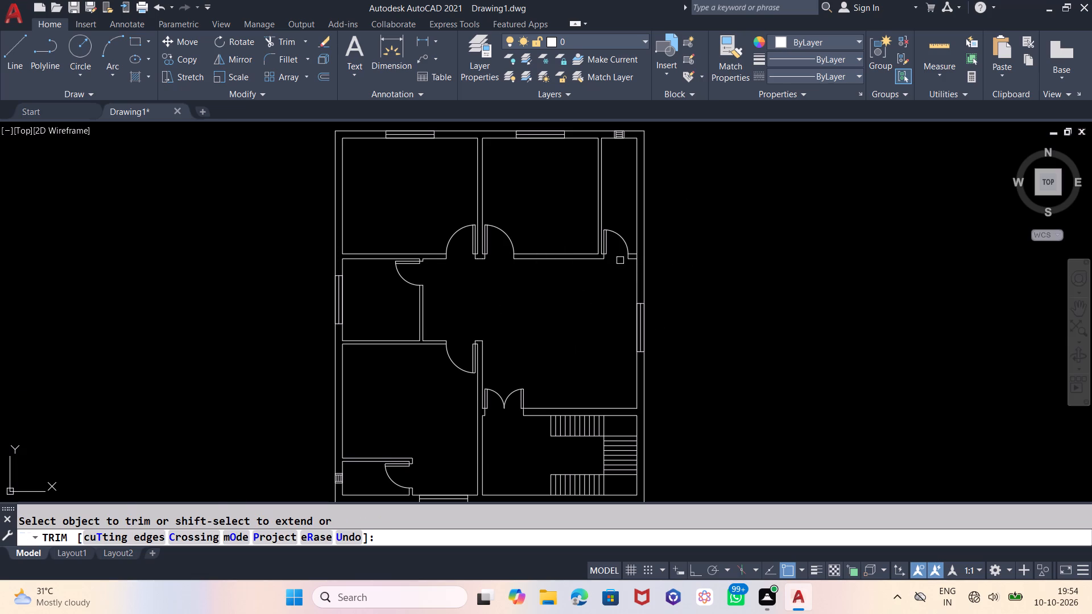
{"action": "scroll", "coordinate": [653, 254], "scroll_direction": "up", "scroll_amount": 2}
{"action": "scroll", "coordinate": [599, 254], "scroll_direction": "up", "scroll_amount": 2}
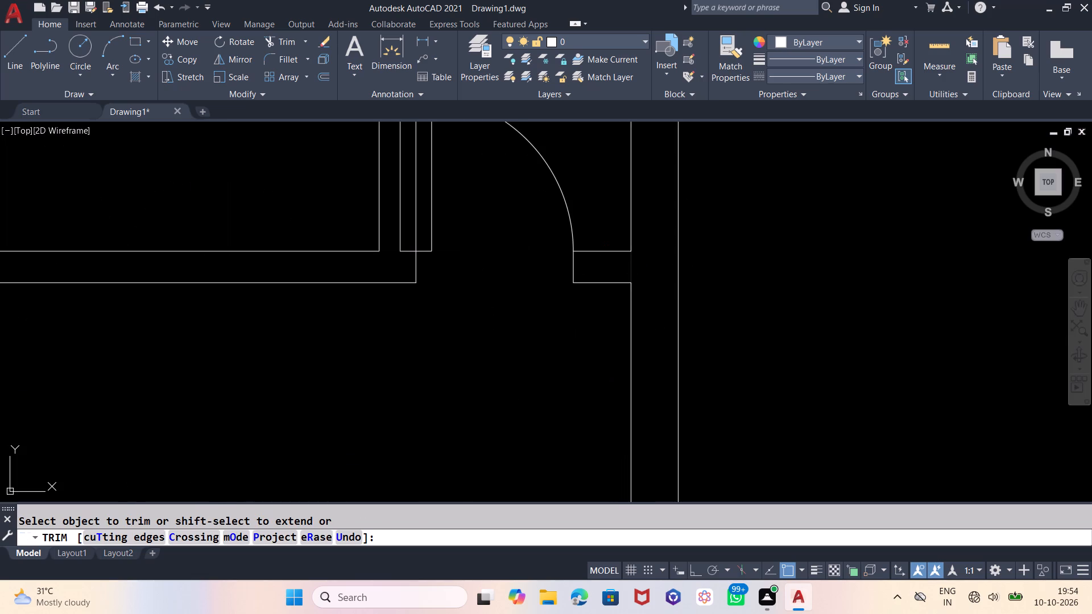
{"action": "left_click", "coordinate": [631, 269]}
{"action": "scroll", "coordinate": [675, 240], "scroll_direction": "down", "scroll_amount": 1}
{"action": "scroll", "coordinate": [719, 221], "scroll_direction": "down", "scroll_amount": 2}
{"action": "key", "text": "Escape"}
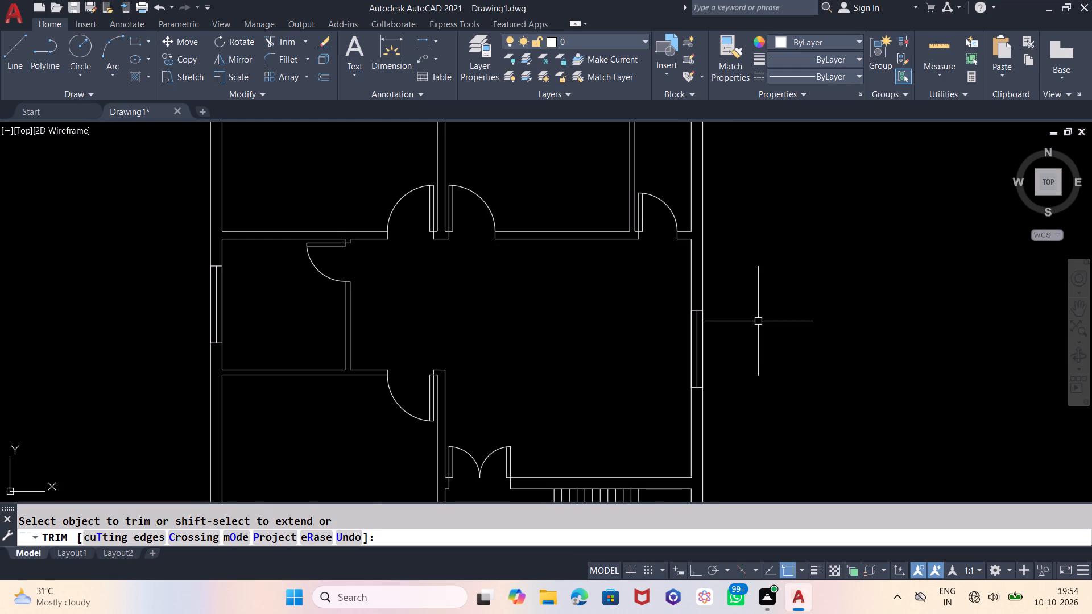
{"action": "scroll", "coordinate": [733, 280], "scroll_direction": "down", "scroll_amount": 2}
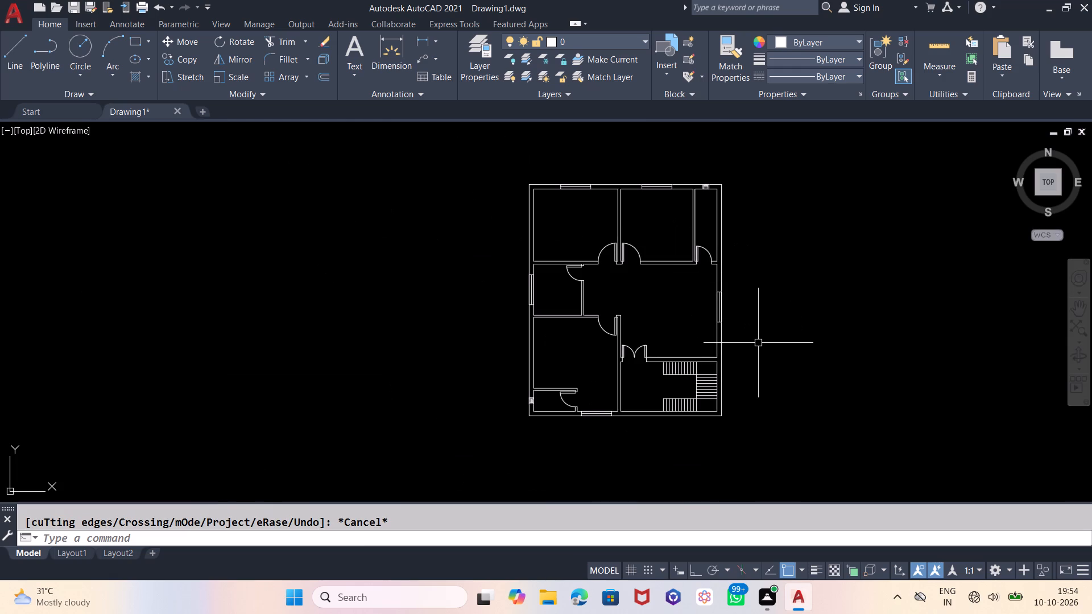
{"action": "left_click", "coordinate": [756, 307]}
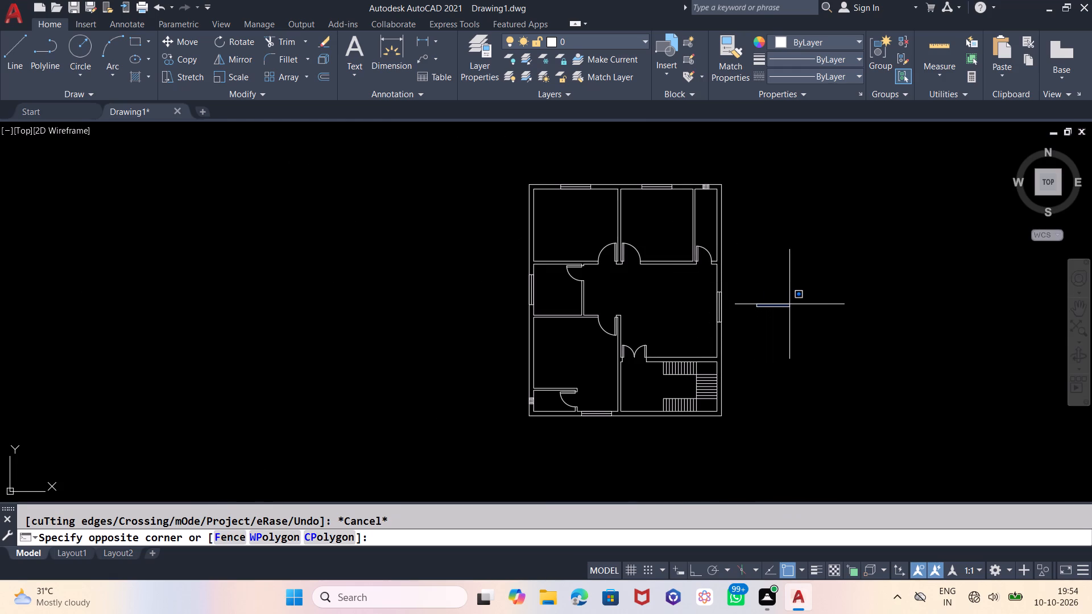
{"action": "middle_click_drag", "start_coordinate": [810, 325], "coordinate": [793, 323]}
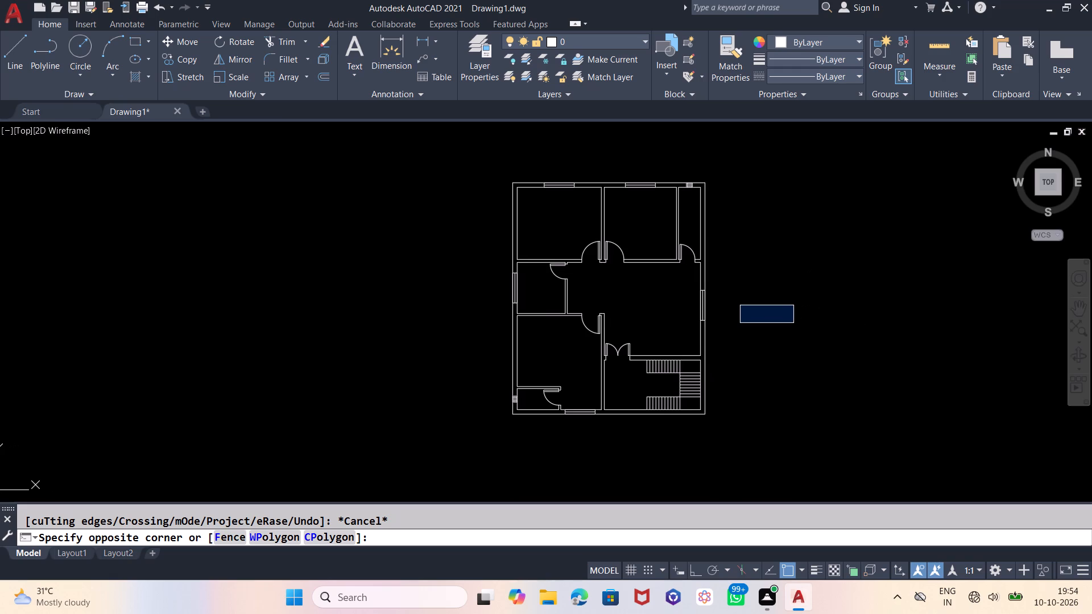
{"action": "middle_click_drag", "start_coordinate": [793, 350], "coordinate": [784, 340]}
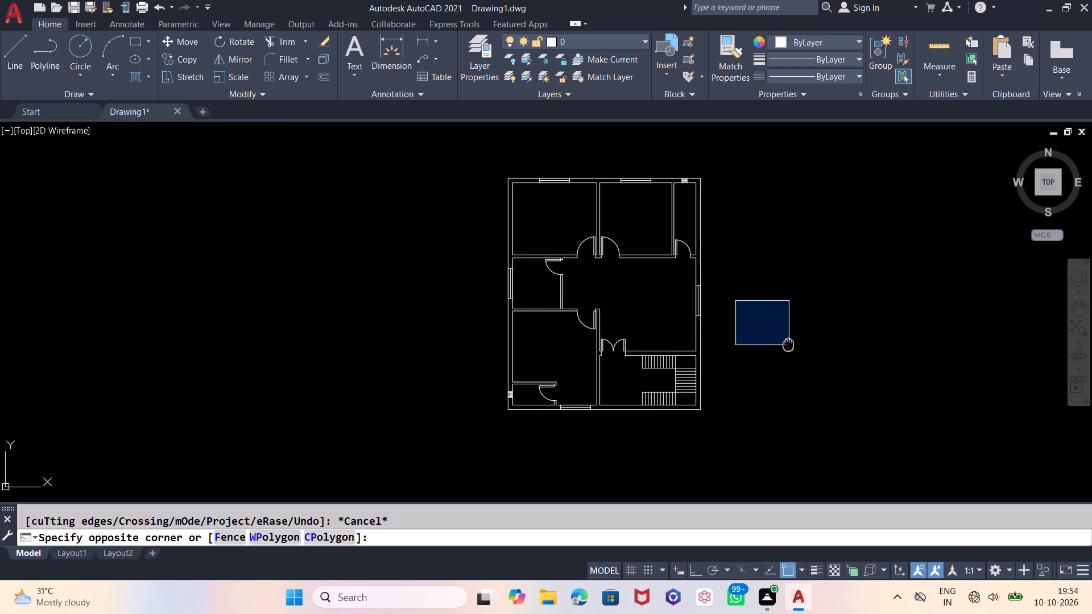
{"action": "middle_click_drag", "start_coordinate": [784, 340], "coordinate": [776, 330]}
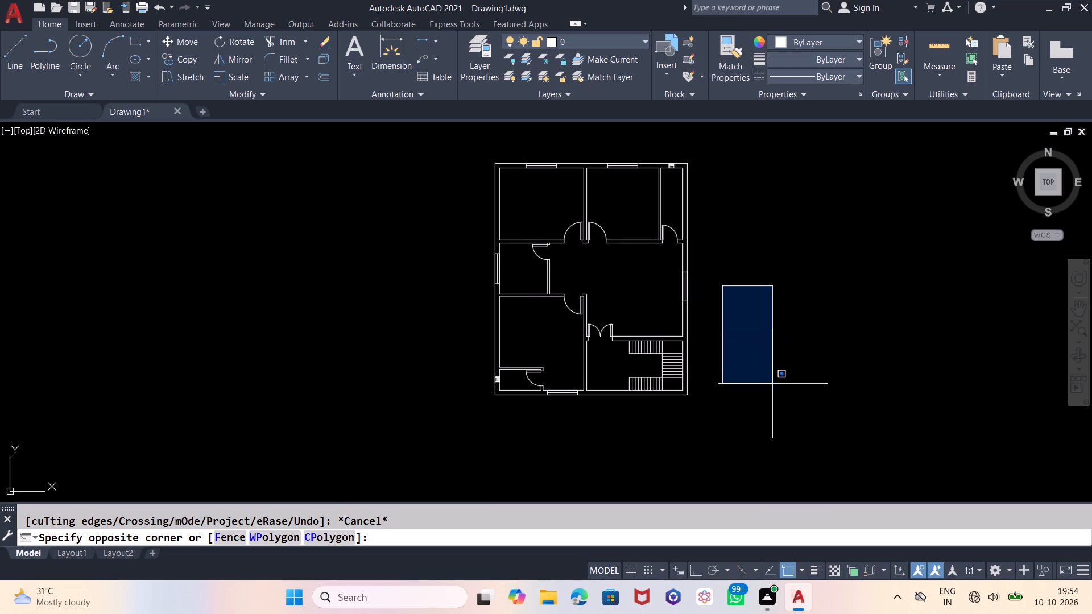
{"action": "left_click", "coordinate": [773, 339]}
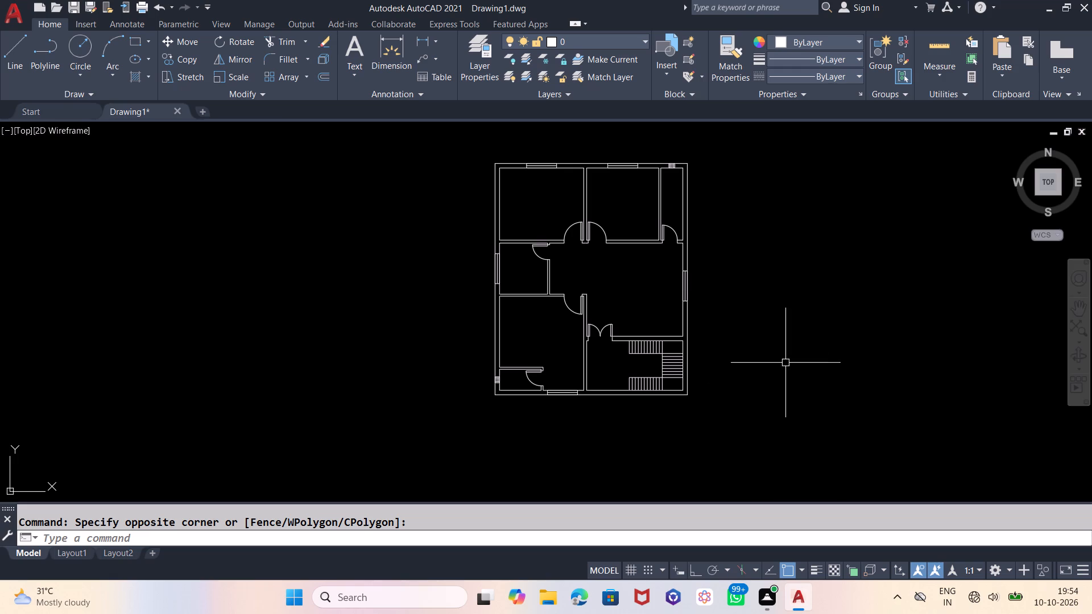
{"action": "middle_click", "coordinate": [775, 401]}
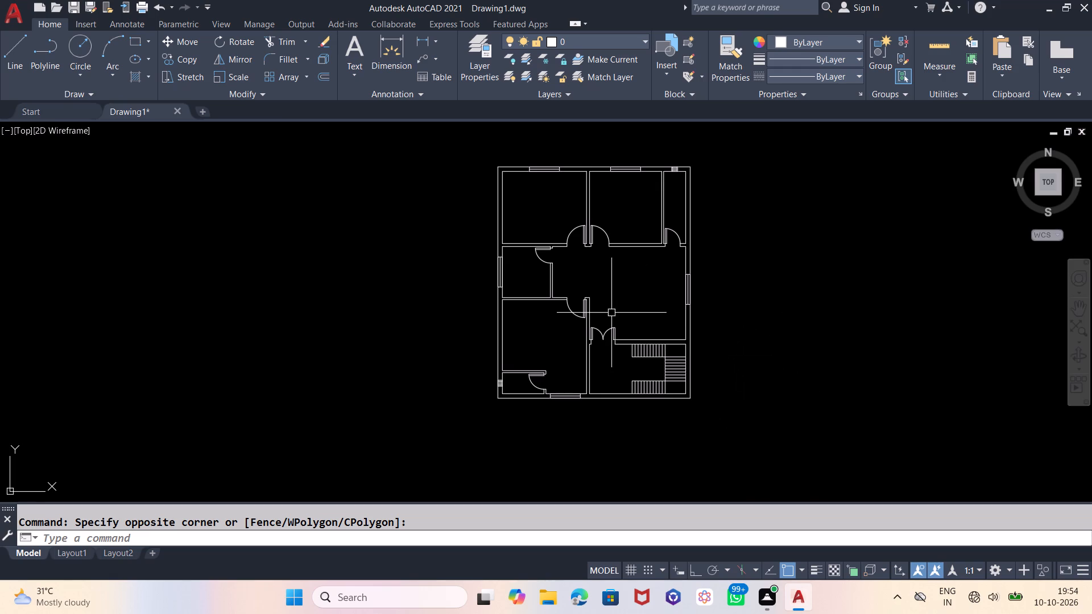
From DesignCenter's Home - Space Planner.dwg, insert the queen bed, dining set, three-seat roundback sofa and 30 x 60 in. desk west of the plan.
{"action": "type", "text": "DC"}
{"action": "key", "text": "Return"}
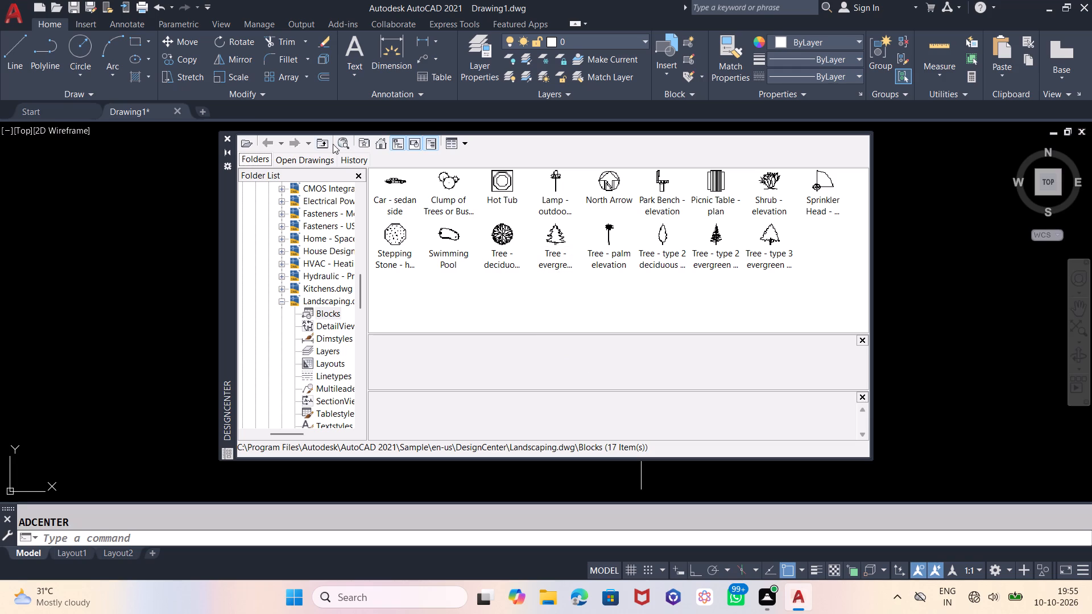
{"action": "left_click", "coordinate": [374, 143]}
{"action": "double_click", "coordinate": [503, 180]}
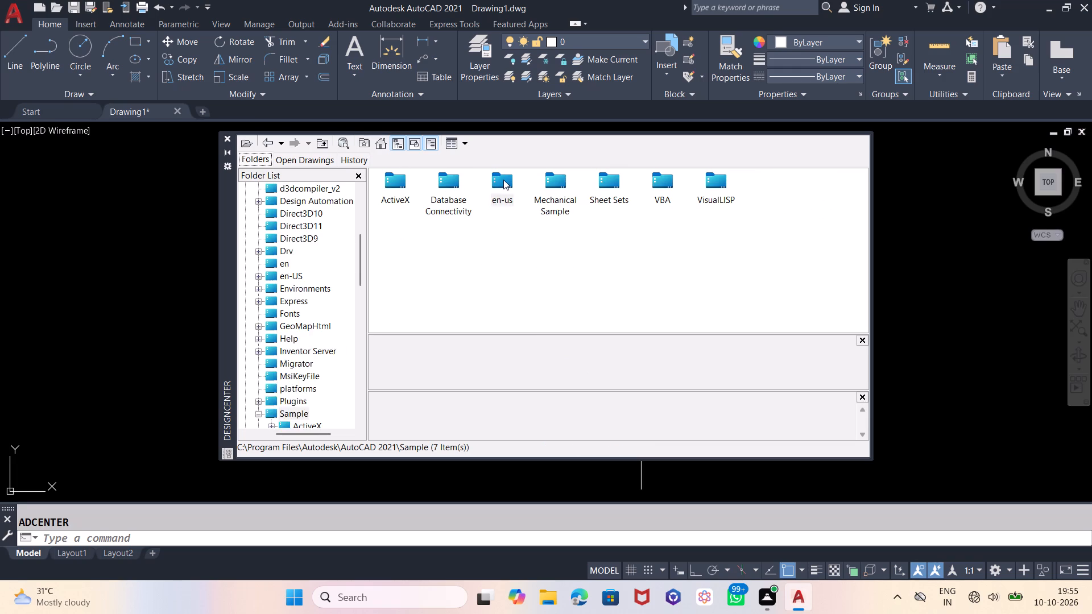
{"action": "double_click", "coordinate": [384, 176]}
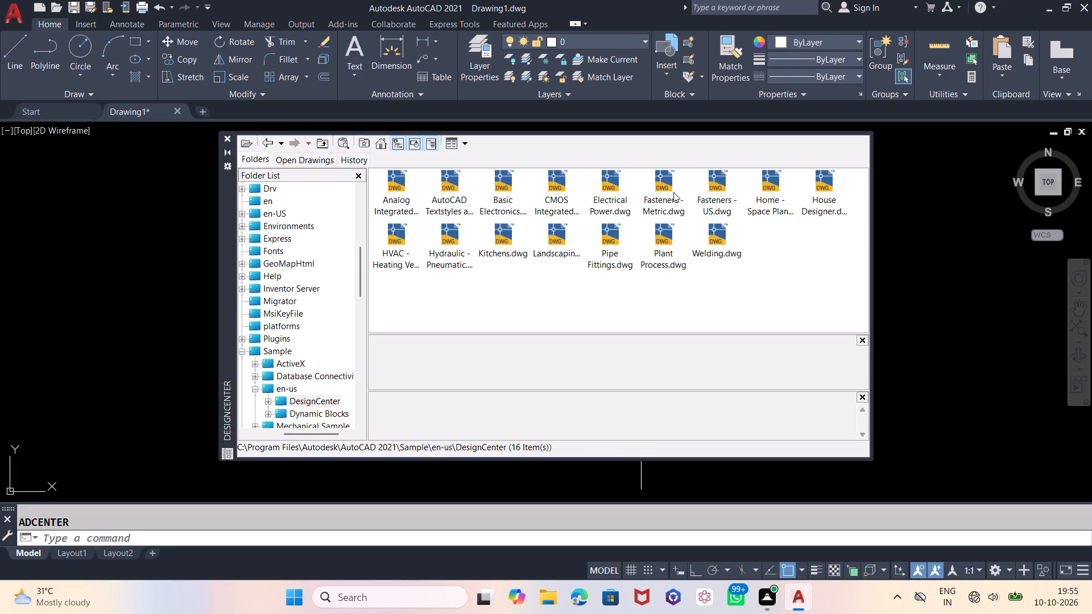
{"action": "double_click", "coordinate": [773, 181]}
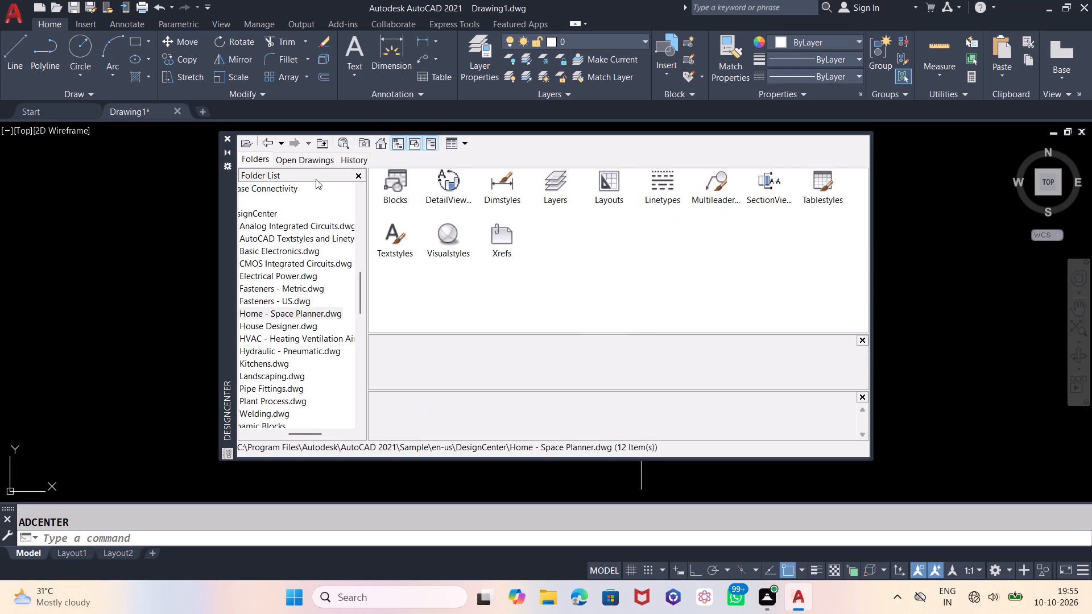
{"action": "double_click", "coordinate": [404, 178]}
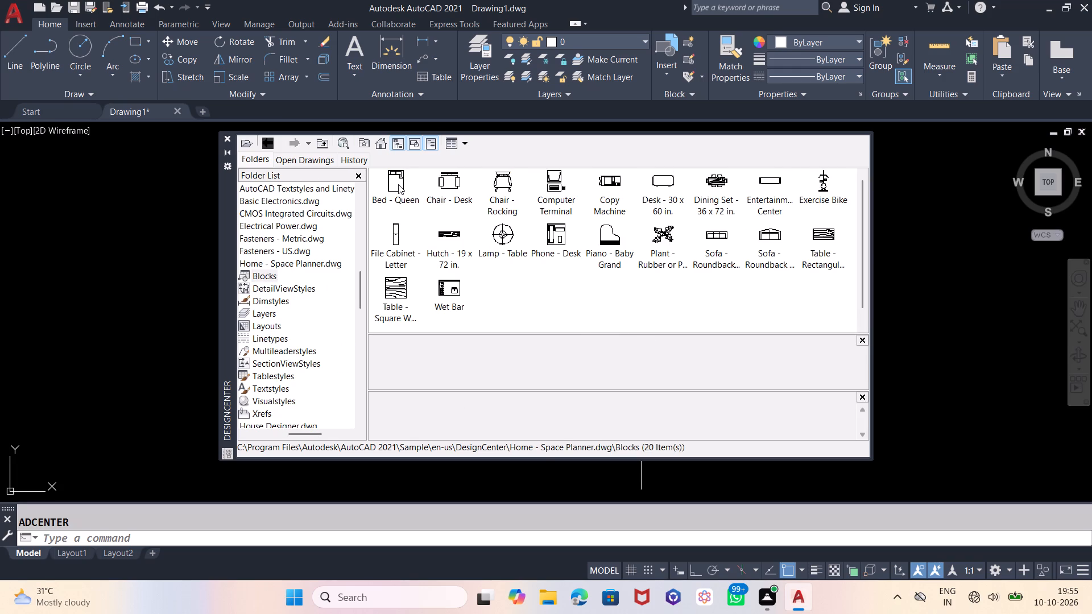
{"action": "left_click_drag", "start_coordinate": [396, 182], "coordinate": [106, 186]}
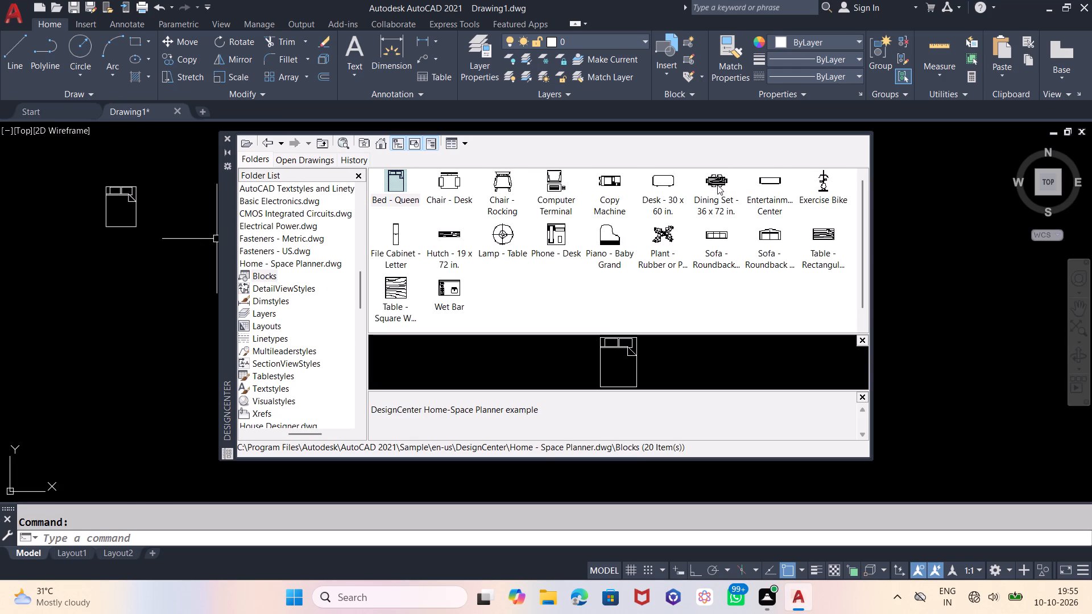
{"action": "left_click_drag", "start_coordinate": [717, 181], "coordinate": [60, 184]}
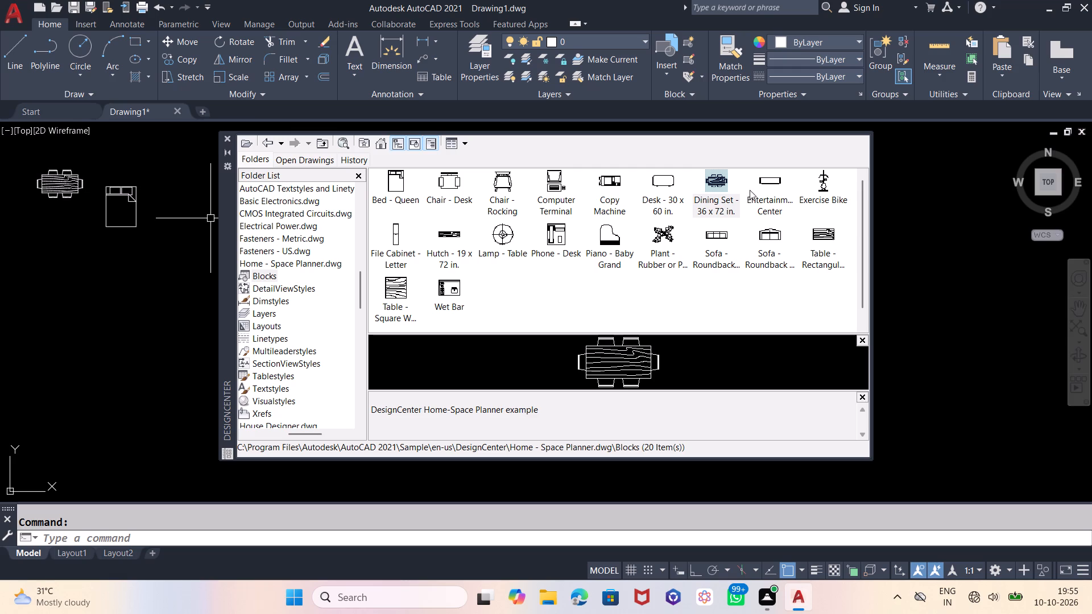
{"action": "left_click_drag", "start_coordinate": [714, 234], "coordinate": [428, 248]}
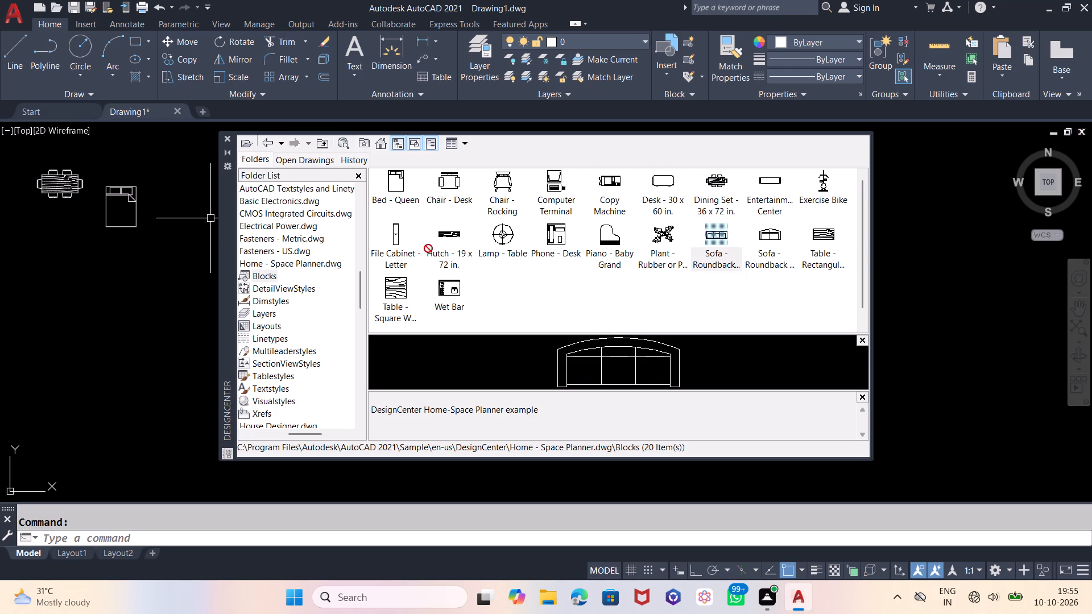
{"action": "left_click_drag", "start_coordinate": [428, 248], "coordinate": [102, 255]}
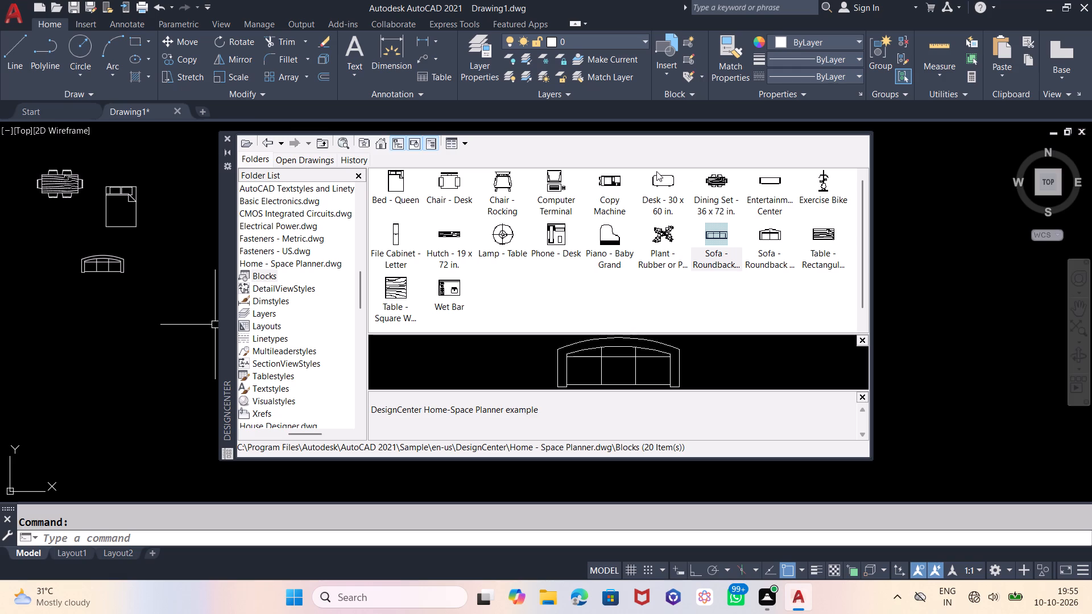
{"action": "left_click_drag", "start_coordinate": [657, 175], "coordinate": [169, 227]}
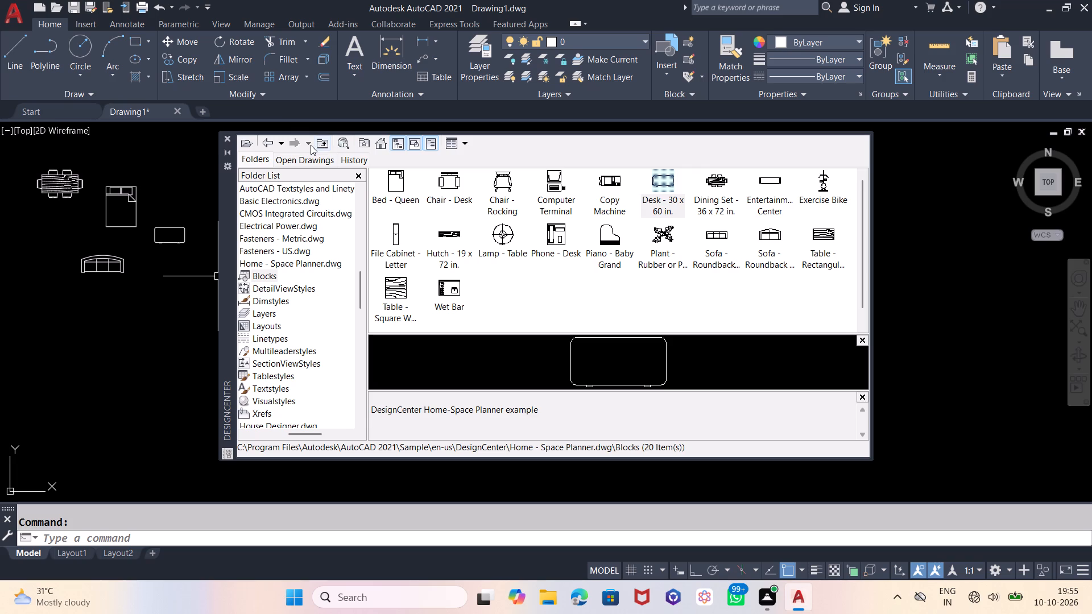
Insert the Sink - Oval top and Toilet - top blocks from House Designer.dwg in the empty area east of the plan.
{"action": "left_click", "coordinate": [267, 139]}
{"action": "left_click", "coordinate": [267, 139]}
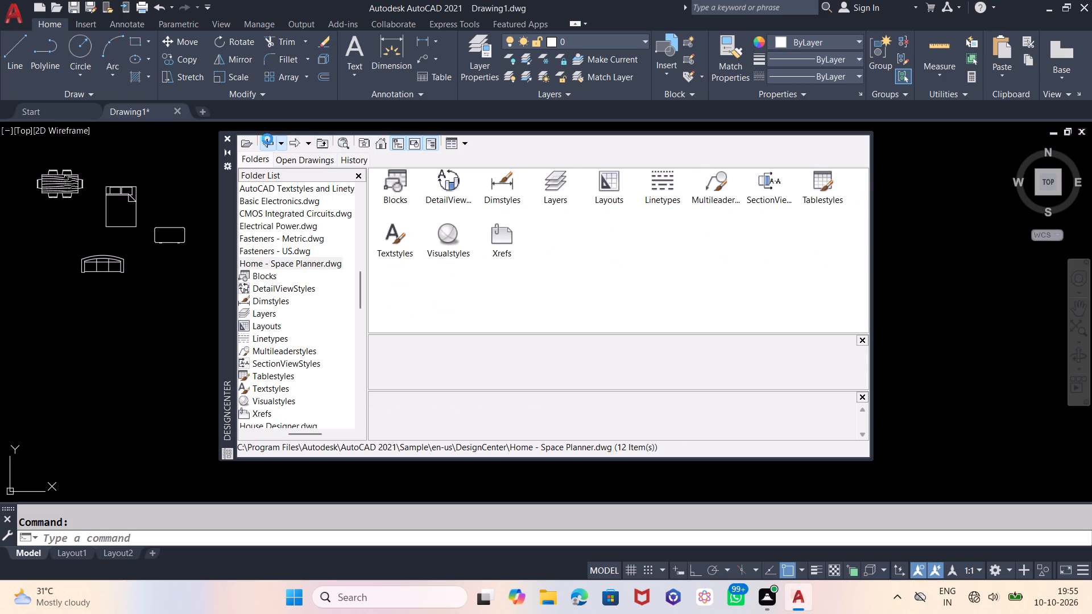
{"action": "double_click", "coordinate": [820, 186]}
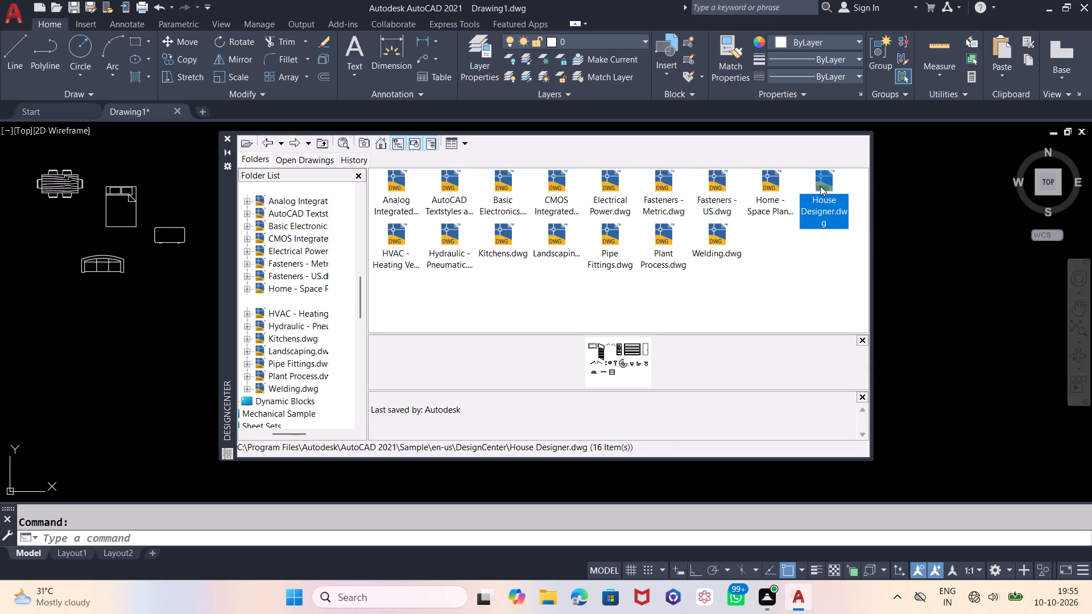
{"action": "double_click", "coordinate": [400, 179]}
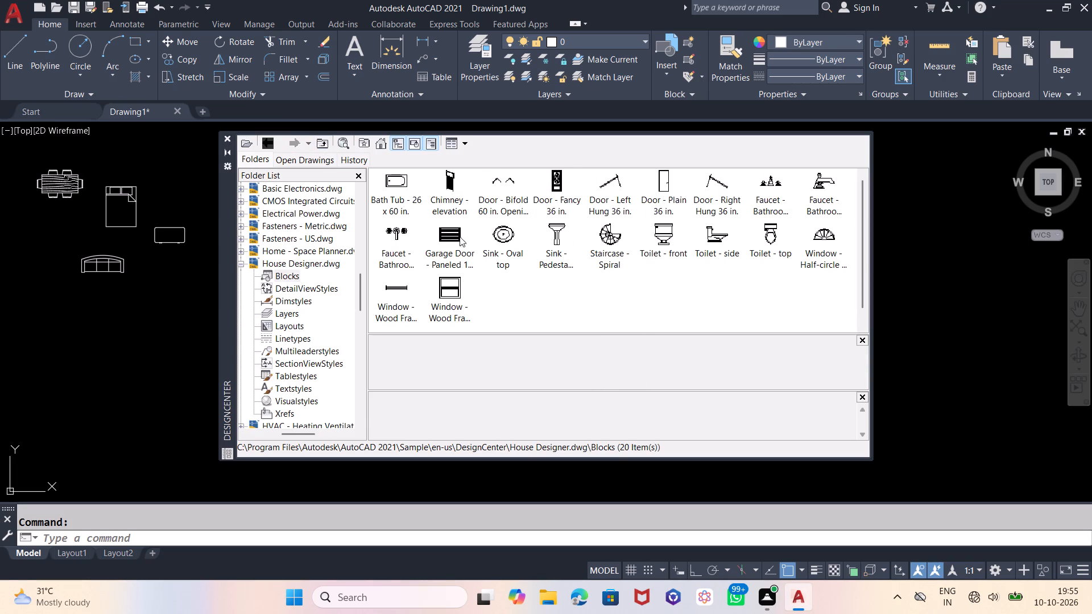
{"action": "left_click_drag", "start_coordinate": [497, 228], "coordinate": [928, 254]}
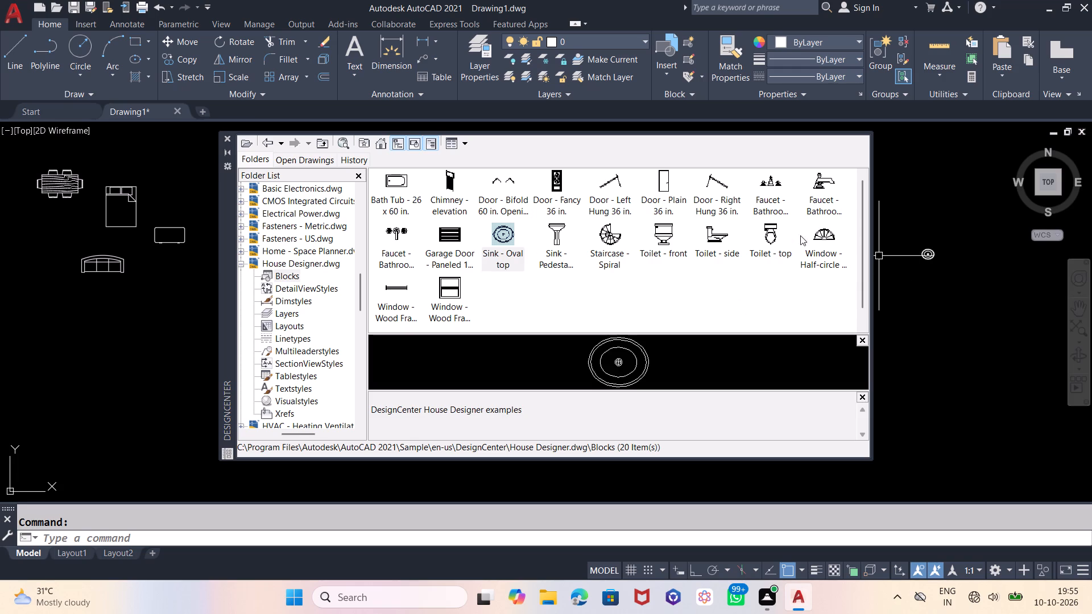
{"action": "left_click_drag", "start_coordinate": [772, 224], "coordinate": [954, 333]}
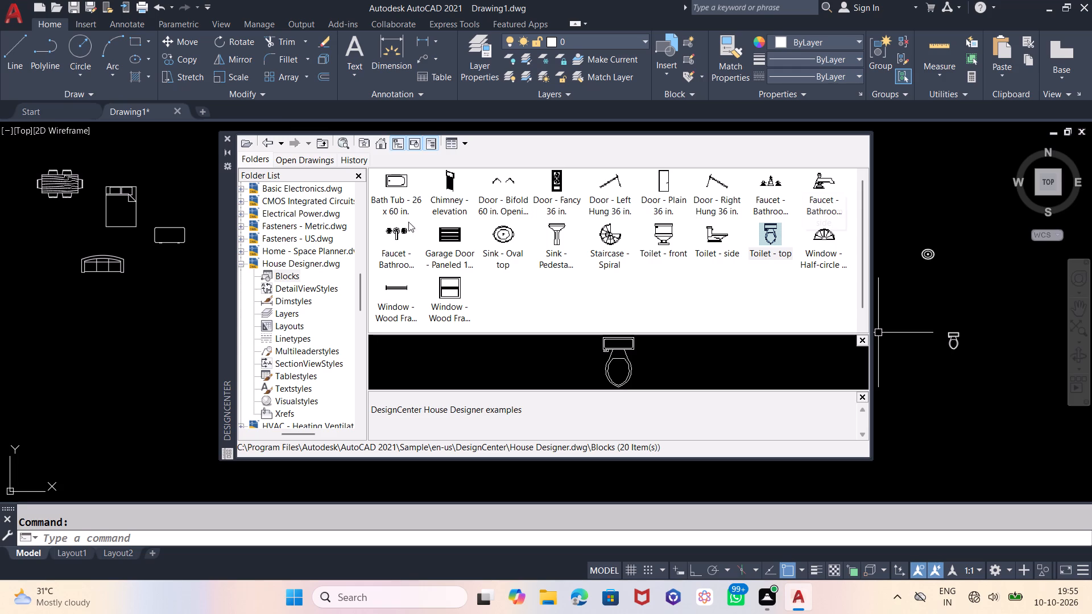
Insert the 36 in double sink and 30 in range-oven top-view blocks from Kitchens.dwg east of the plan and close DesignCenter.
{"action": "left_click", "coordinate": [268, 144]}
{"action": "left_click", "coordinate": [268, 144]}
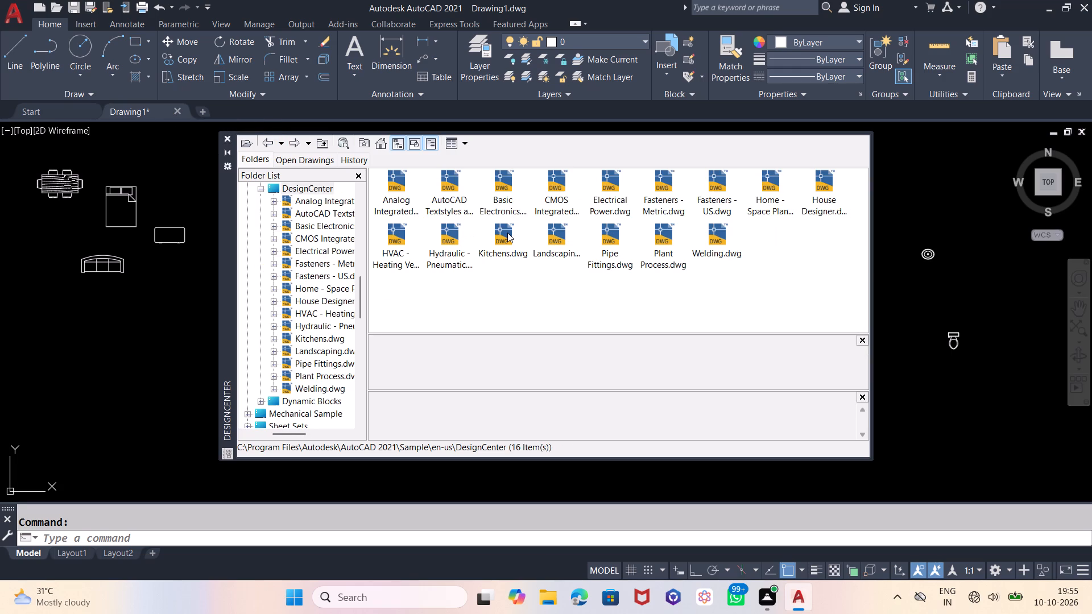
{"action": "double_click", "coordinate": [505, 233]}
{"action": "double_click", "coordinate": [403, 190]}
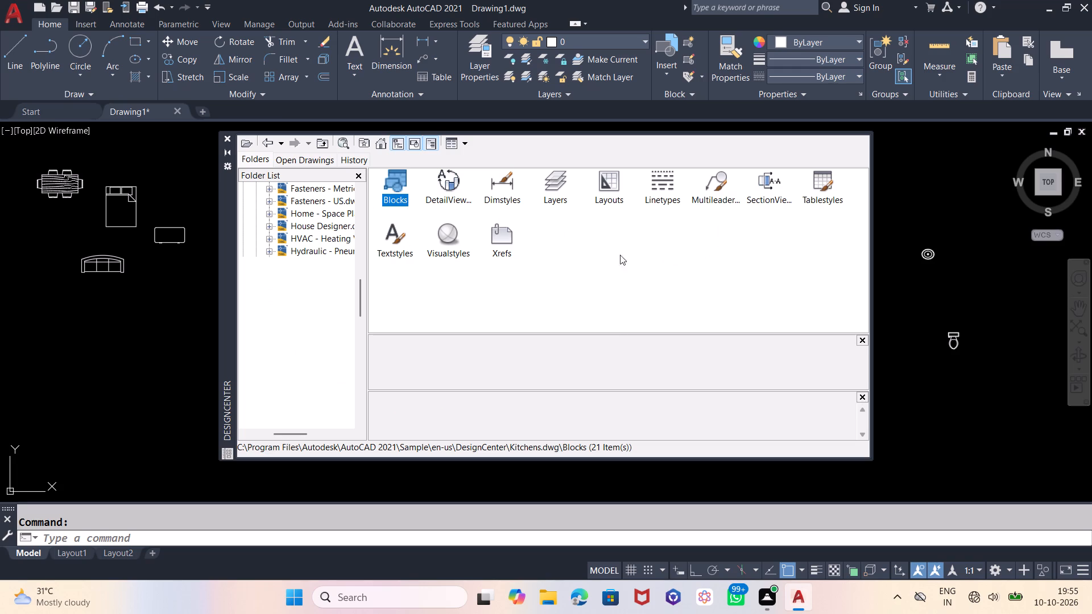
{"action": "left_click_drag", "start_coordinate": [823, 231], "coordinate": [957, 230]}
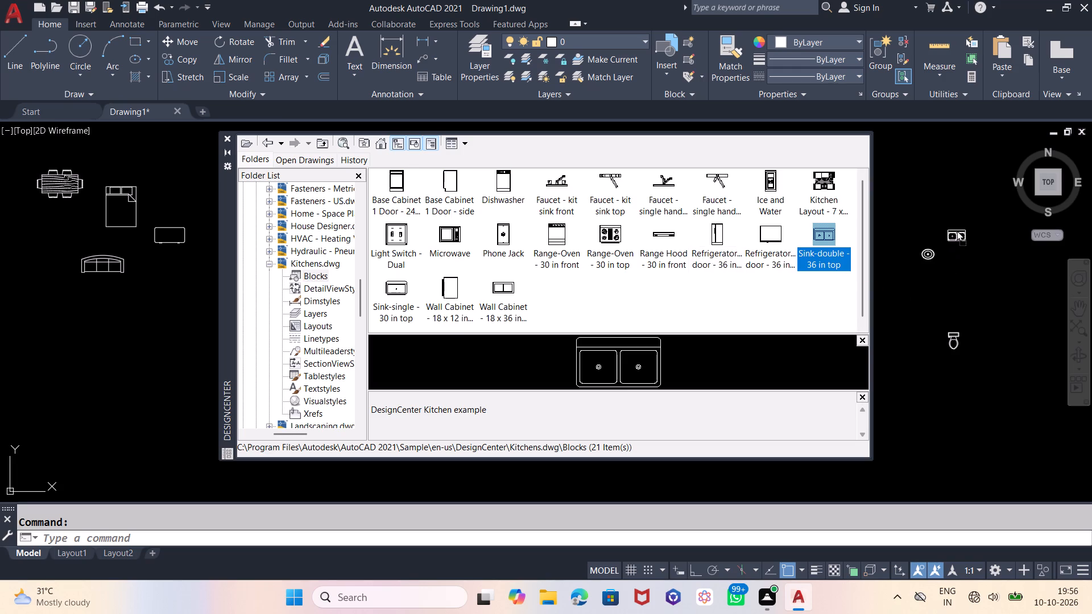
{"action": "left_click_drag", "start_coordinate": [957, 230], "coordinate": [964, 205]}
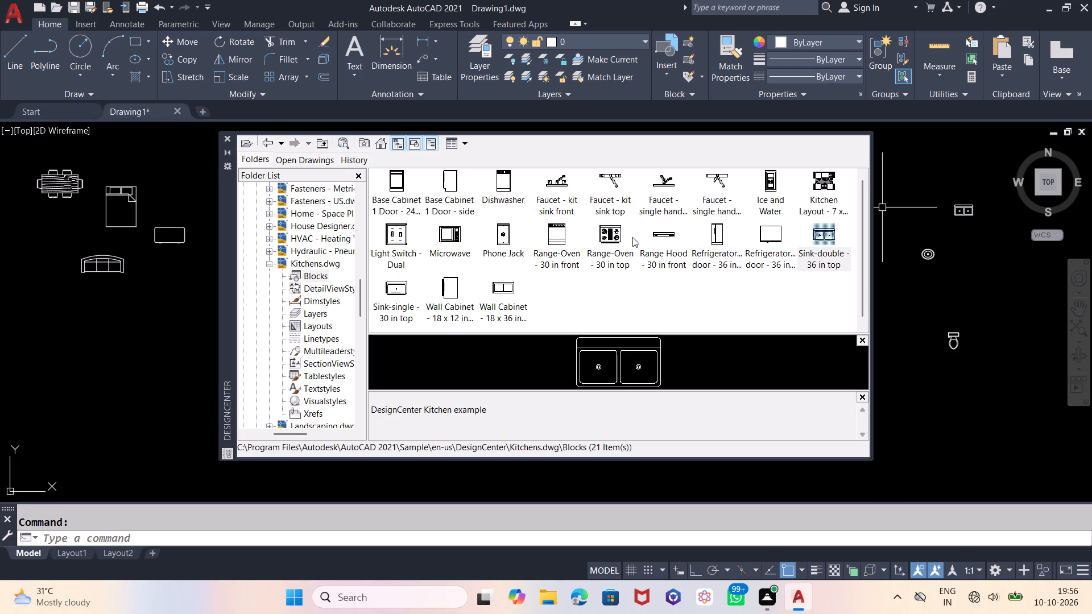
{"action": "left_click_drag", "start_coordinate": [606, 228], "coordinate": [961, 174]}
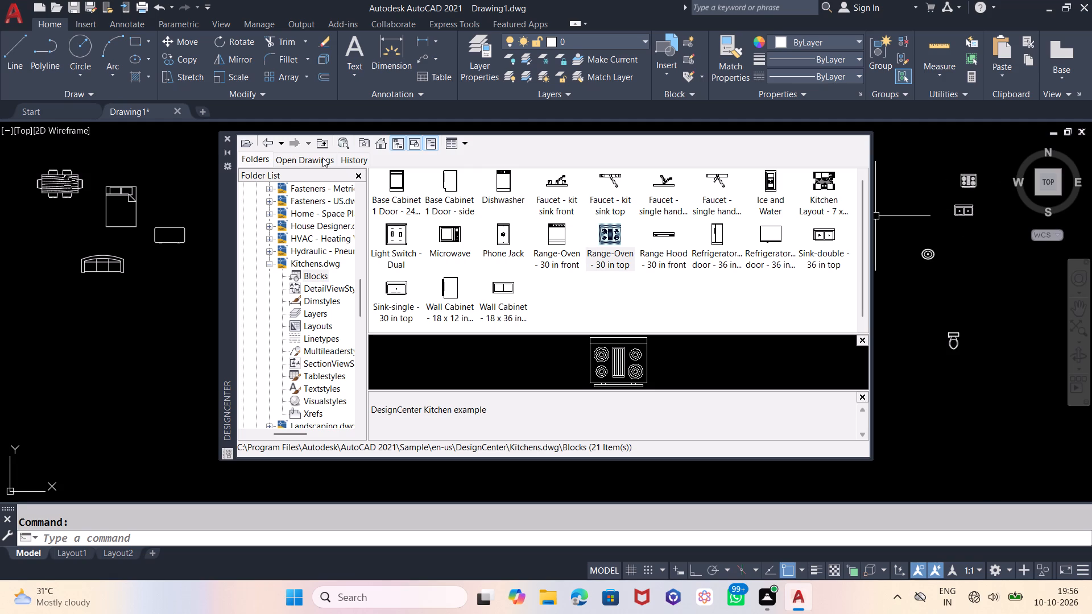
{"action": "left_click", "coordinate": [266, 144]}
{"action": "left_click", "coordinate": [266, 144]}
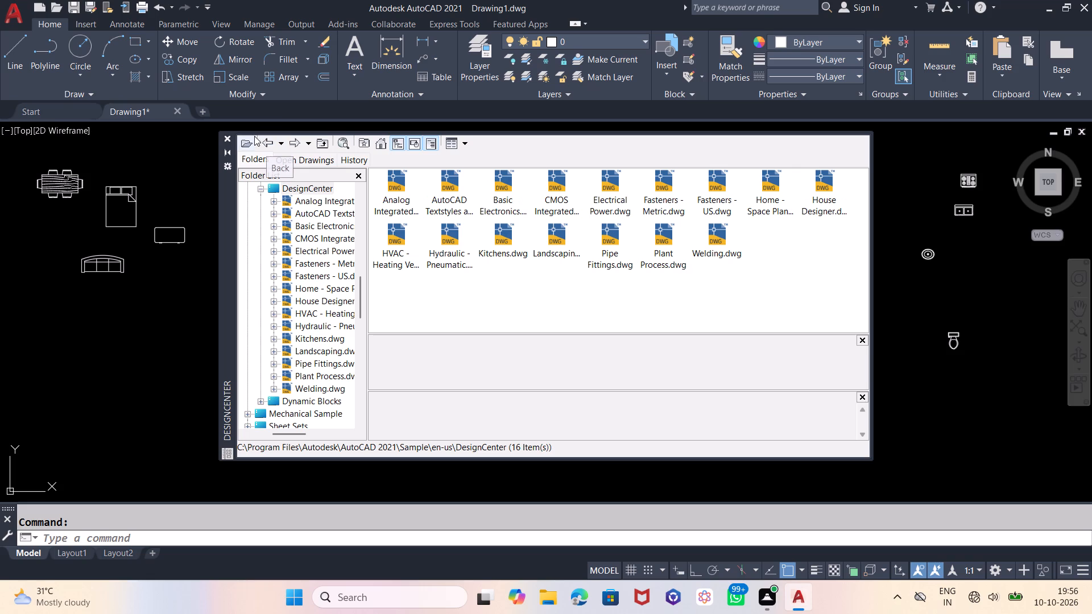
{"action": "left_click", "coordinate": [225, 134]}
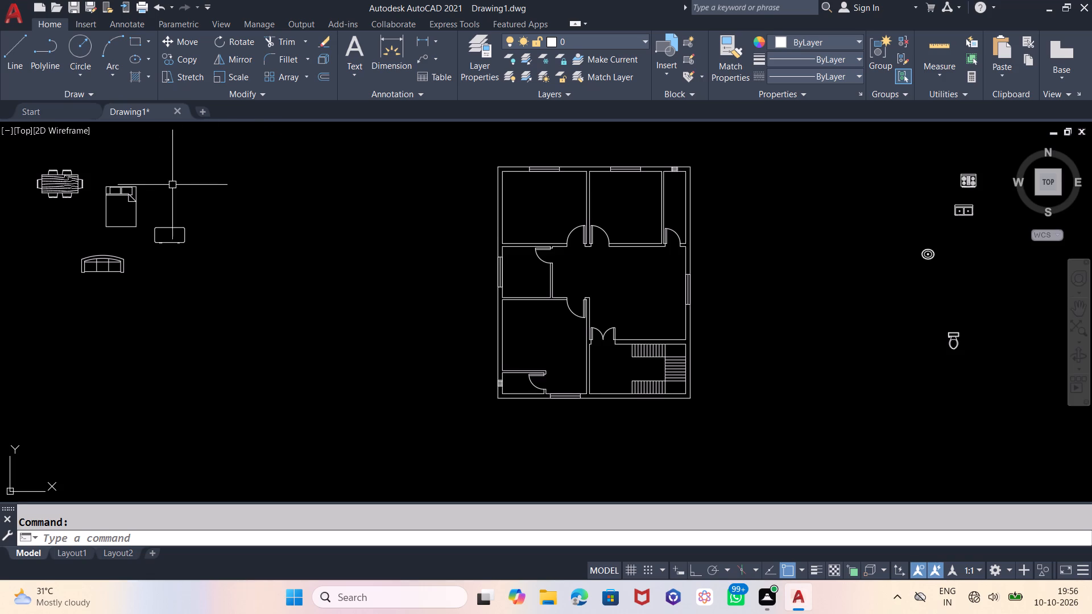
Copy the queen bed twice into the empty area between the original bed and the floor plan.
{"action": "left_click", "coordinate": [122, 188]}
{"action": "key", "text": "c"}
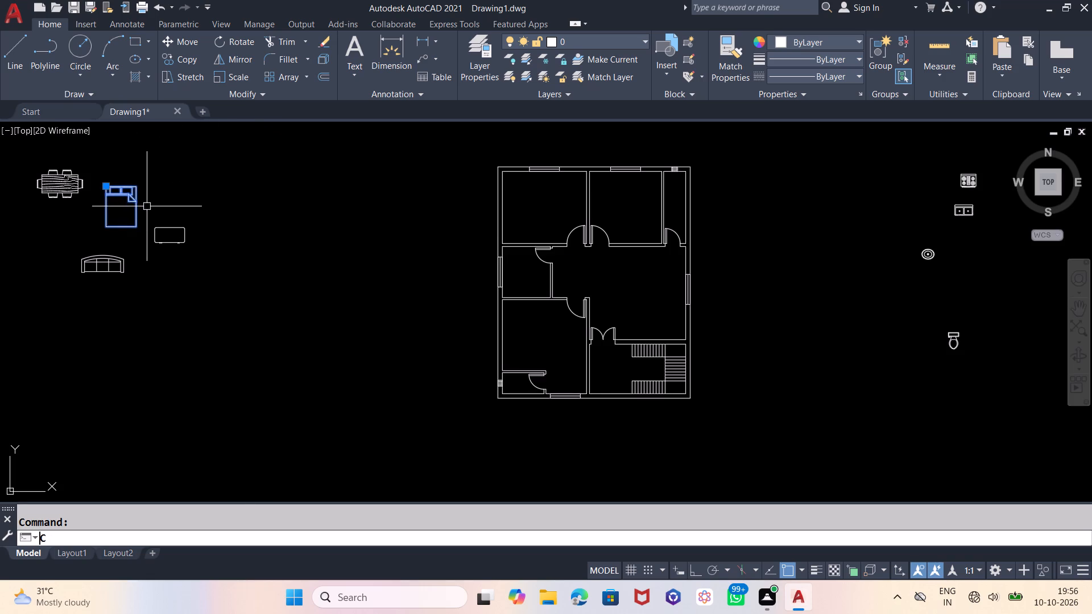
{"action": "key", "text": "p"}
{"action": "key", "text": "Return"}
{"action": "left_click", "coordinate": [223, 223]}
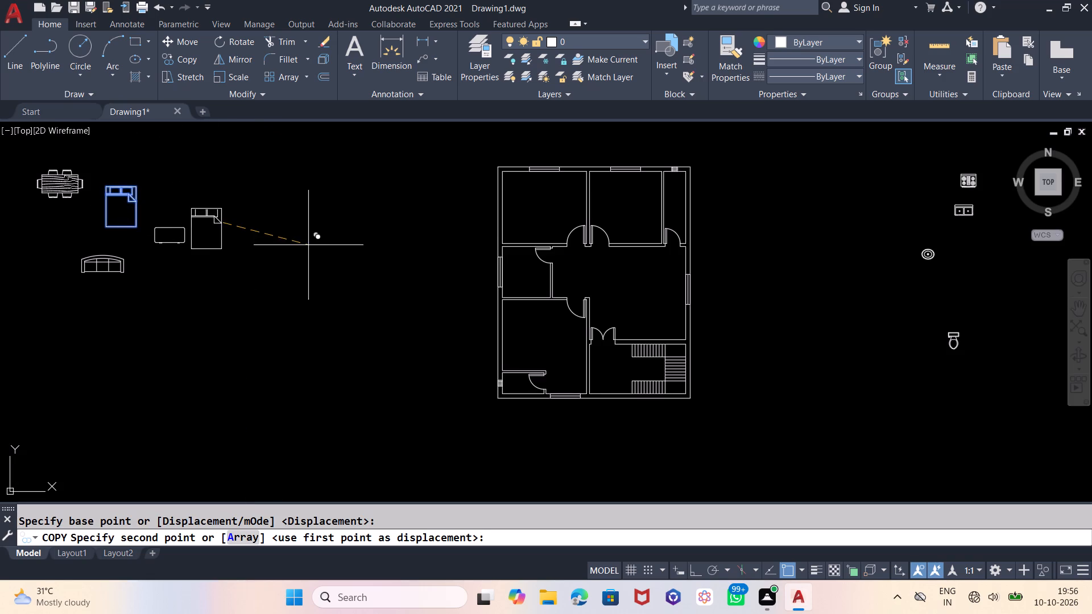
{"action": "left_click", "coordinate": [369, 222]}
{"action": "left_click", "coordinate": [482, 218]}
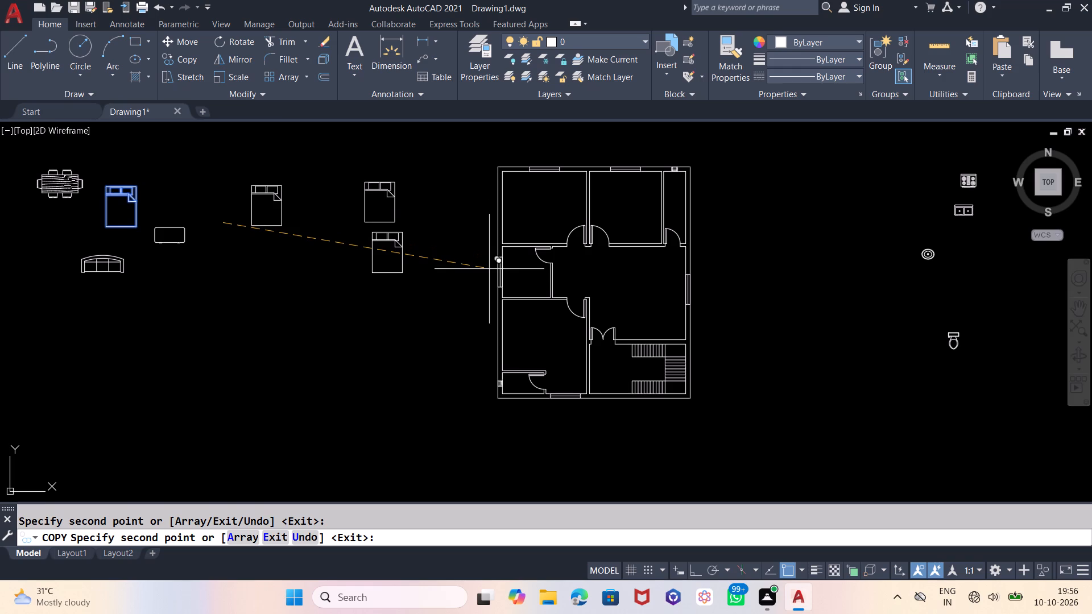
{"action": "key", "text": "Escape"}
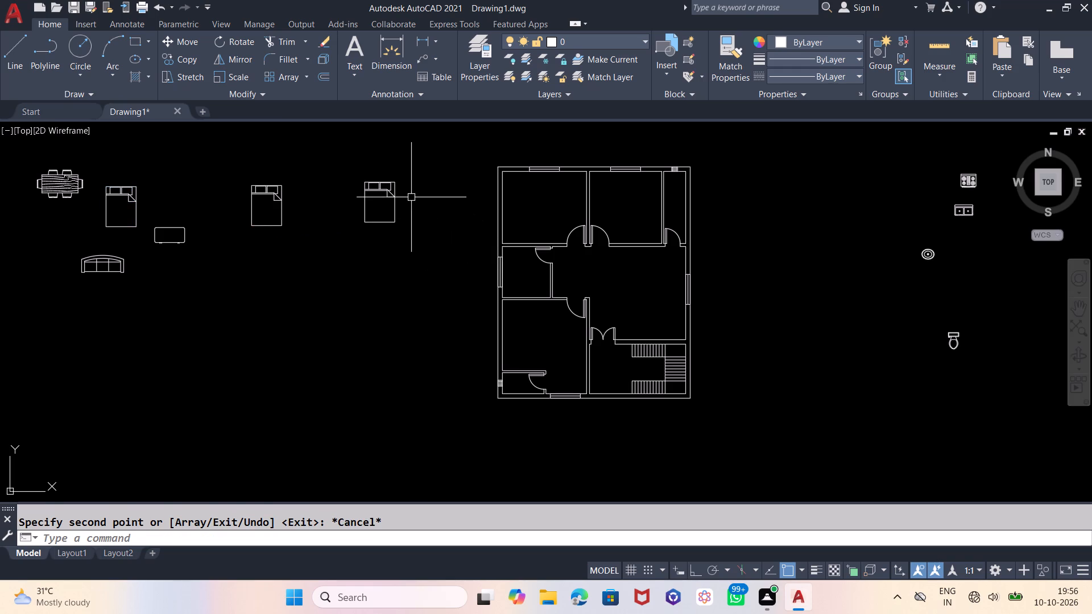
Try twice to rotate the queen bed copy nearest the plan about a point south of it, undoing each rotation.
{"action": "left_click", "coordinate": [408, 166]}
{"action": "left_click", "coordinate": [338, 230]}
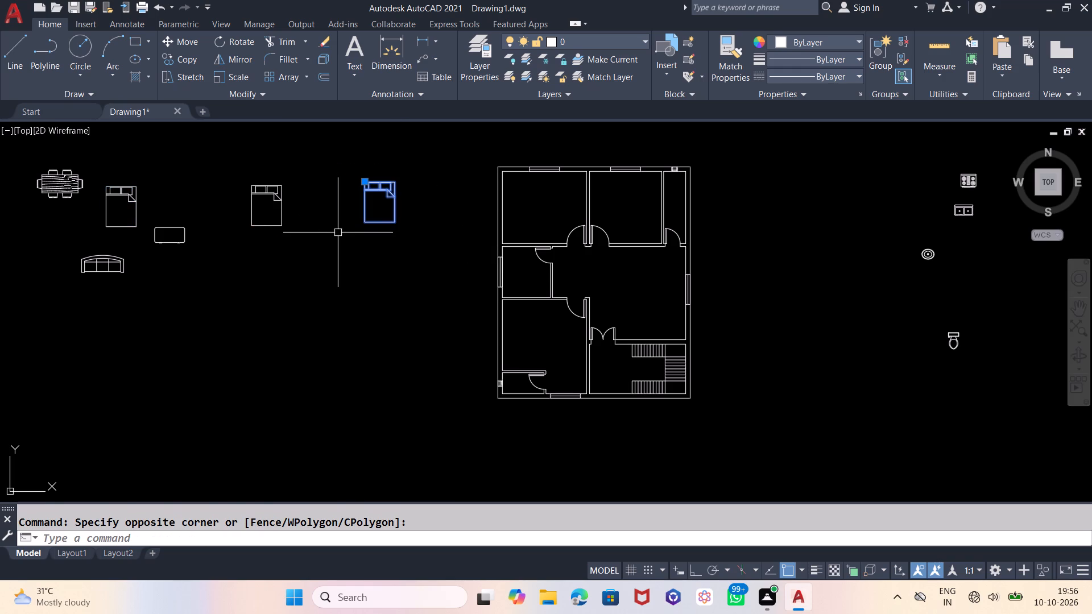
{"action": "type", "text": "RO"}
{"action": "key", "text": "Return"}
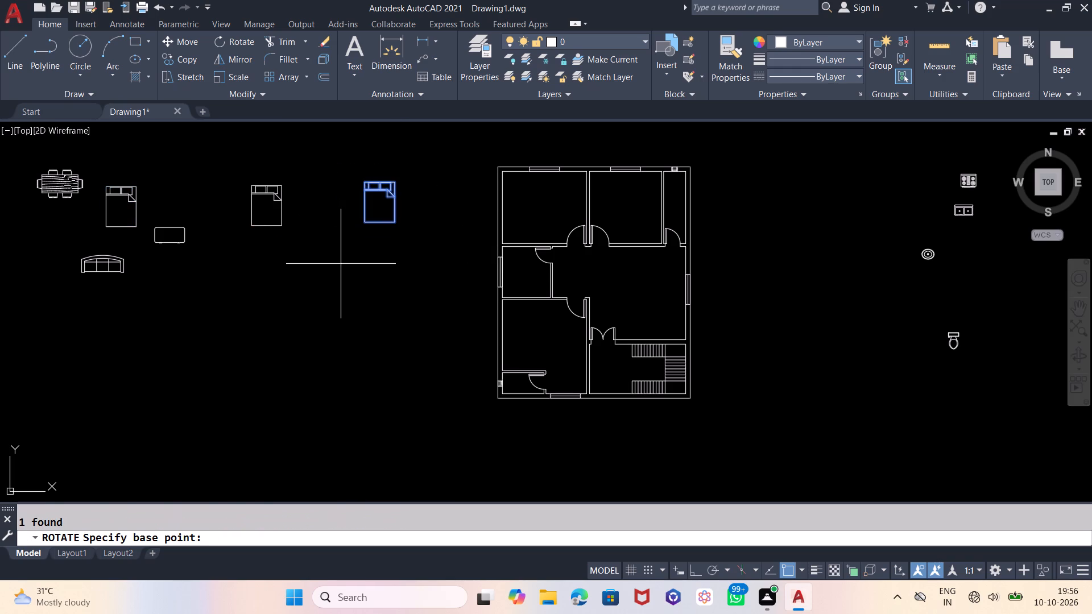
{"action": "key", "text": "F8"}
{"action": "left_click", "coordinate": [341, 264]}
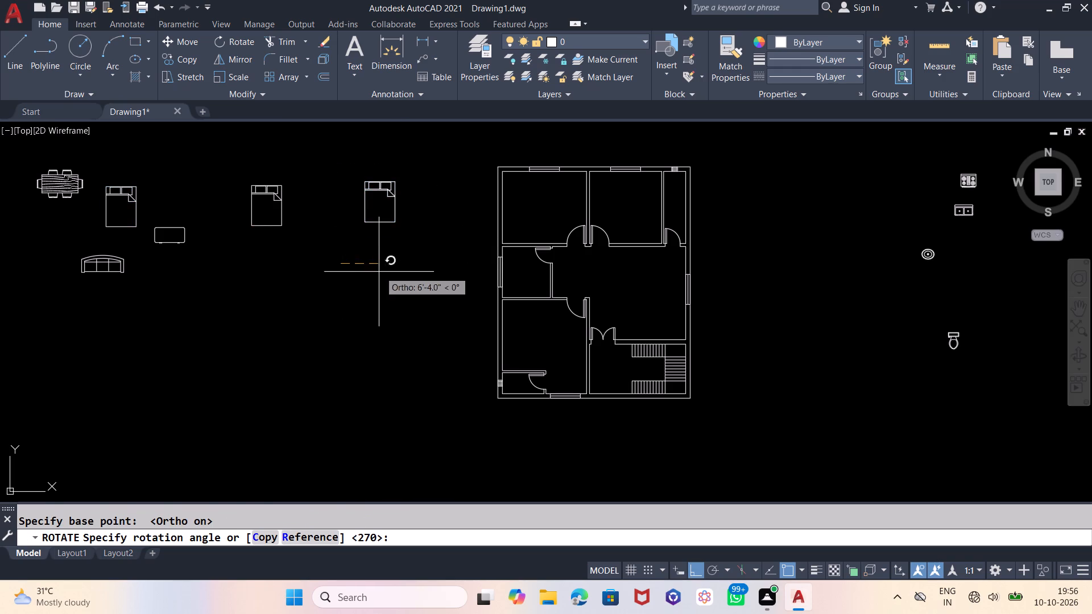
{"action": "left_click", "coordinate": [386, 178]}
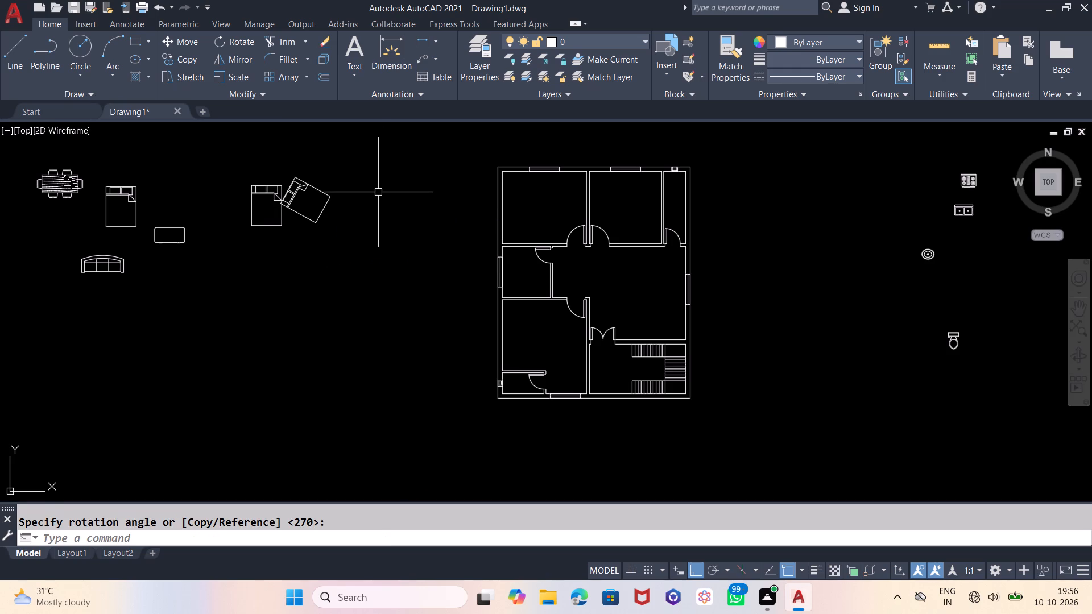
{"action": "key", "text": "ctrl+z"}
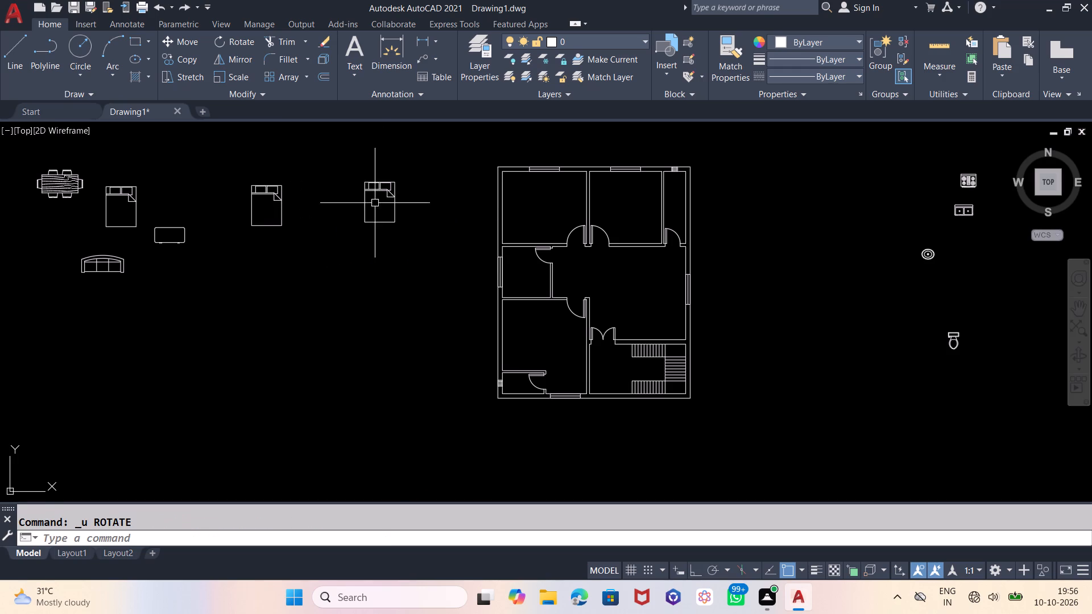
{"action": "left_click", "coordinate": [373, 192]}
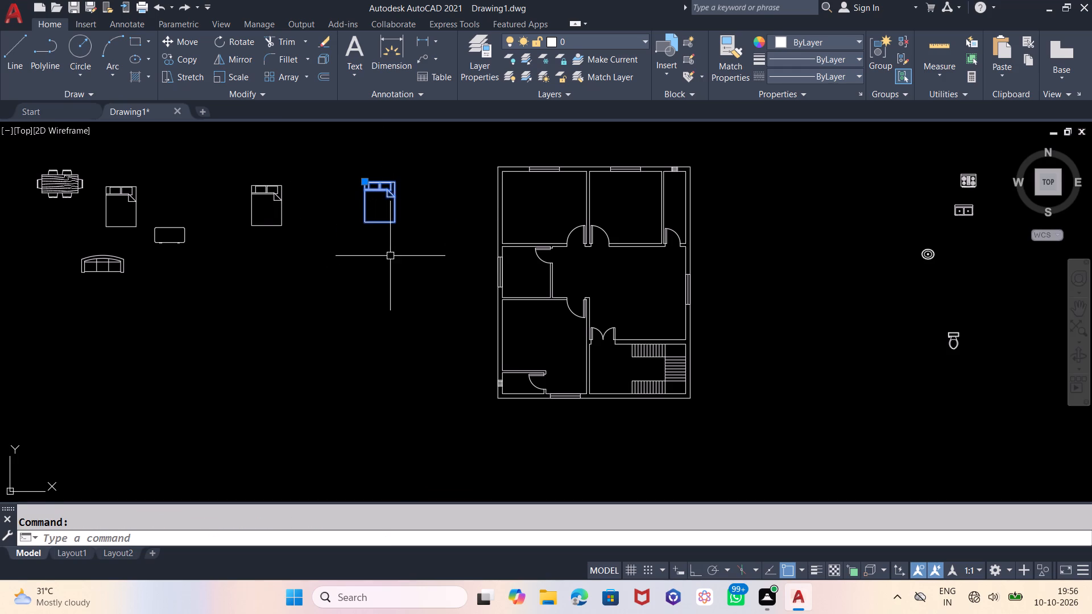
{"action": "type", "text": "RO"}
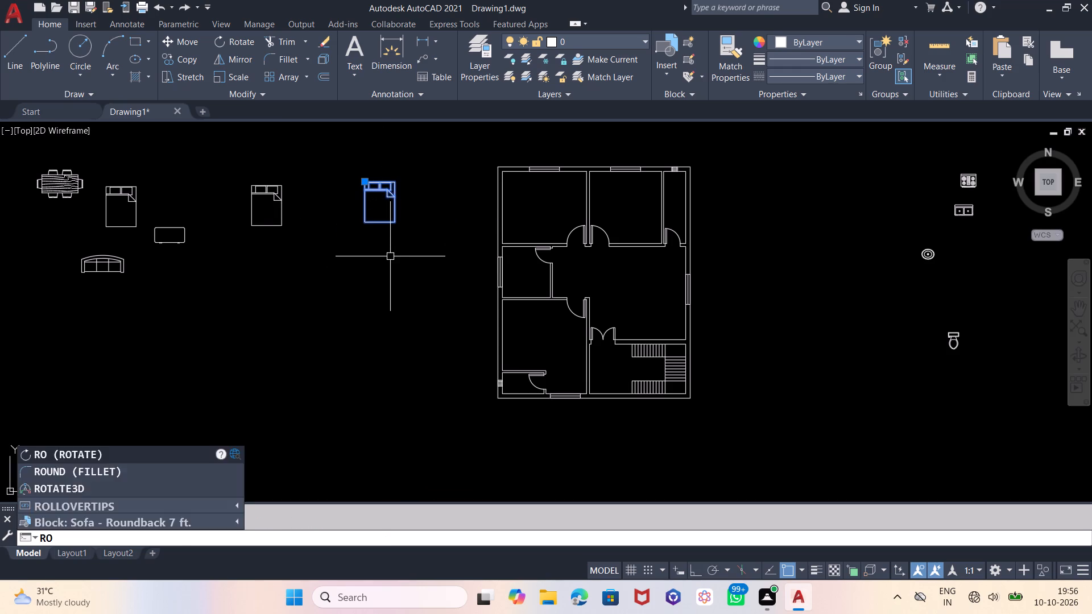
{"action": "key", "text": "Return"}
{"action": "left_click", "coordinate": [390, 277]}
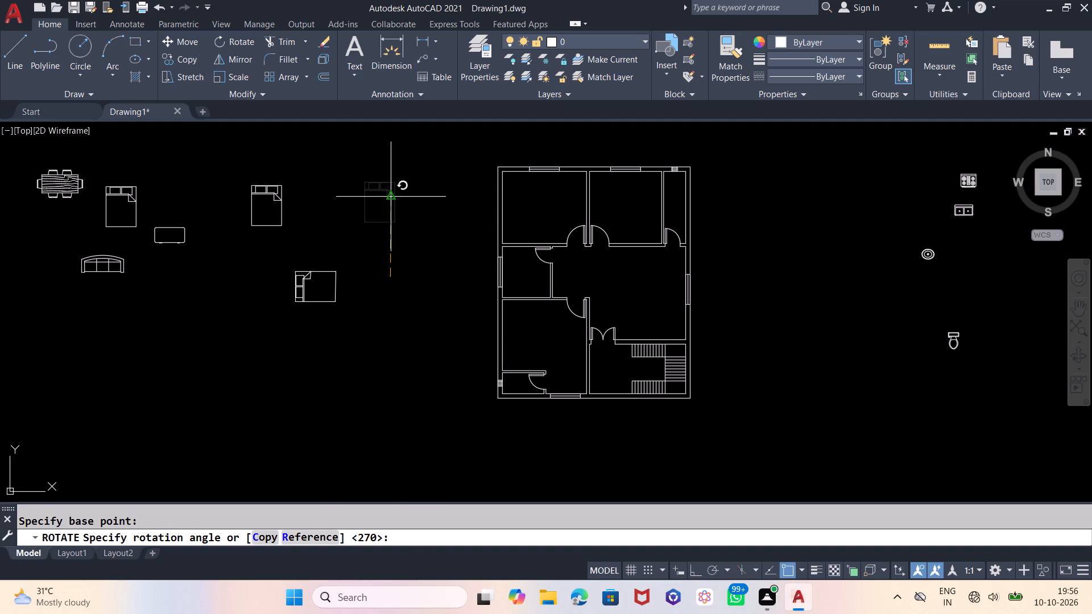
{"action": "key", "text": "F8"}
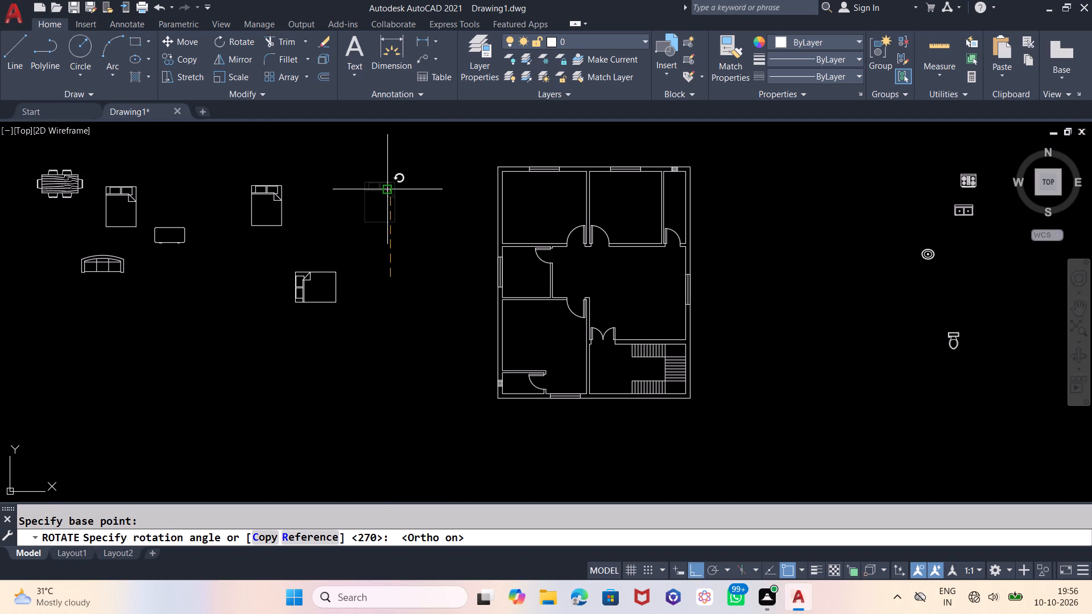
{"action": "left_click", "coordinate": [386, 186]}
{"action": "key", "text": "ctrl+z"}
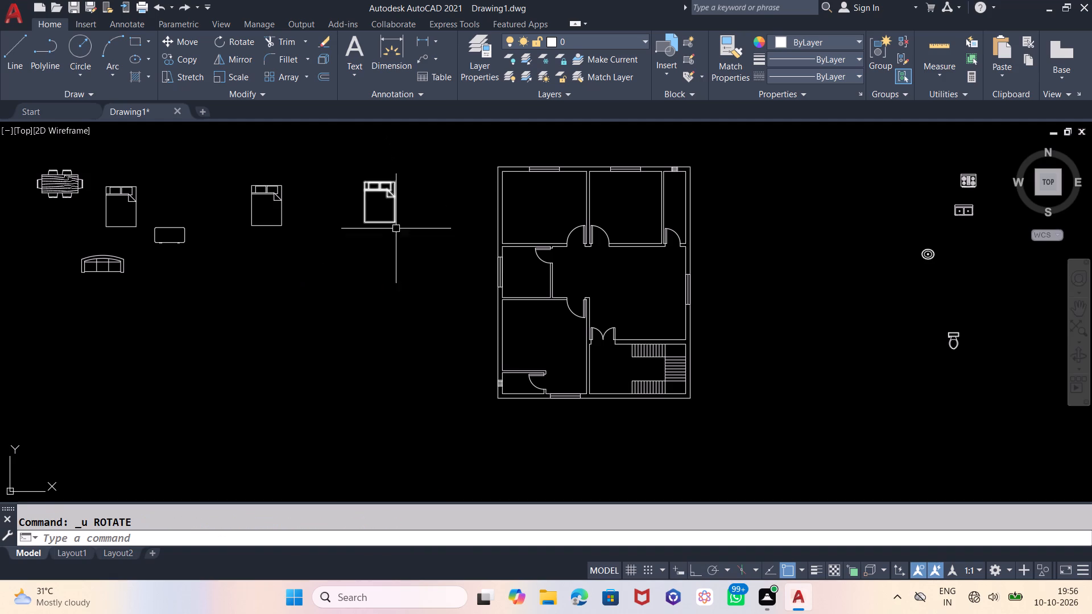
Rotate the queen bed copy nearest the plan 90° with Ortho on, so its pillows face west.
{"action": "left_click", "coordinate": [384, 188]}
{"action": "type", "text": "RO"}
{"action": "key", "text": "Return"}
{"action": "left_click", "coordinate": [428, 296]}
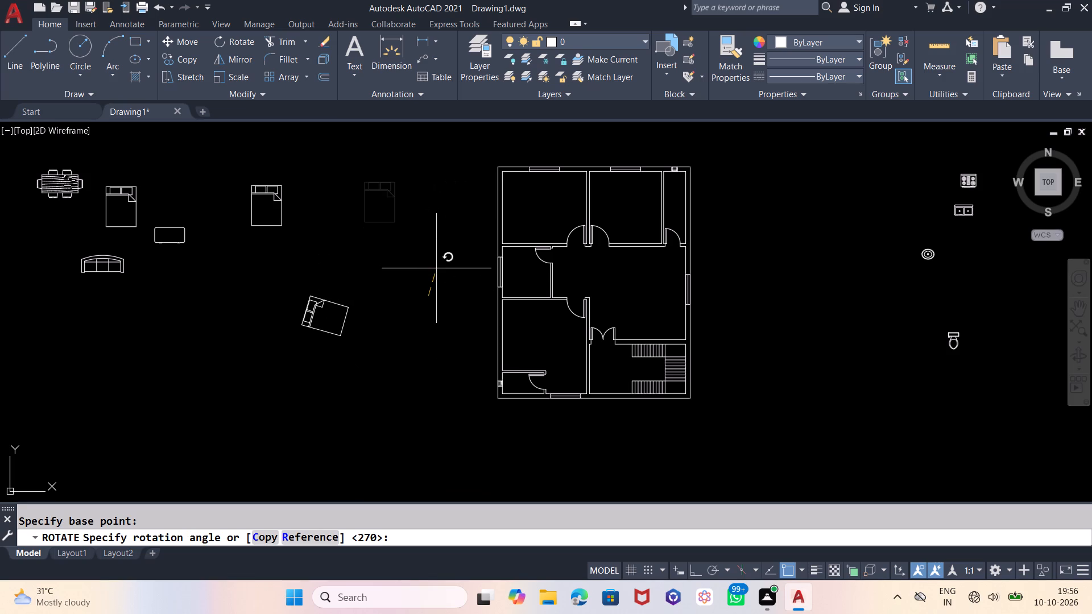
{"action": "key", "text": "F8"}
{"action": "left_click", "coordinate": [431, 242]}
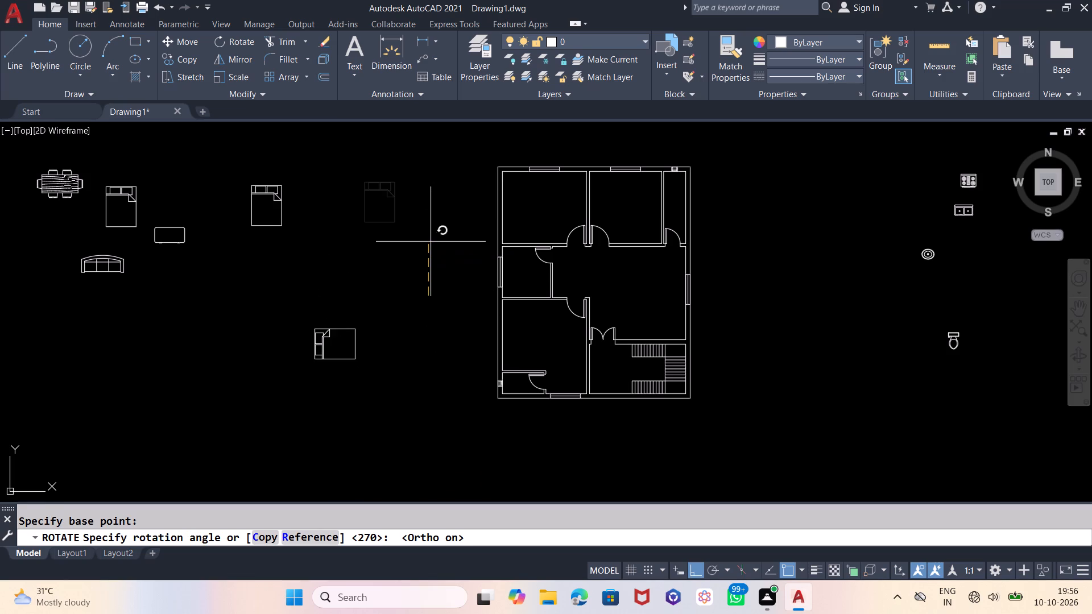
{"action": "left_click_drag", "start_coordinate": [369, 293], "coordinate": [363, 301]}
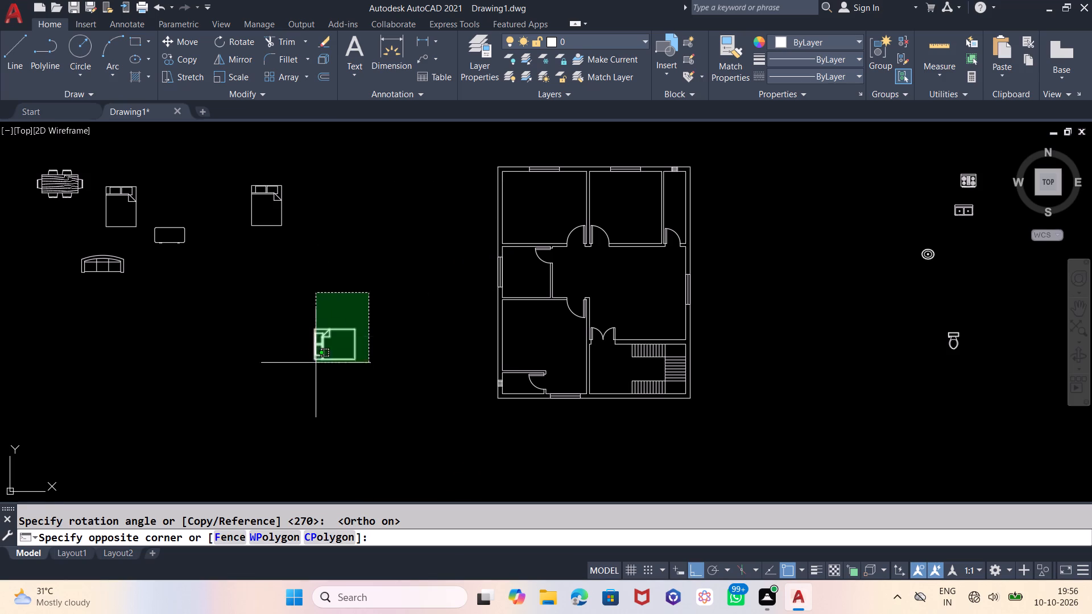
{"action": "left_click", "coordinate": [374, 304]}
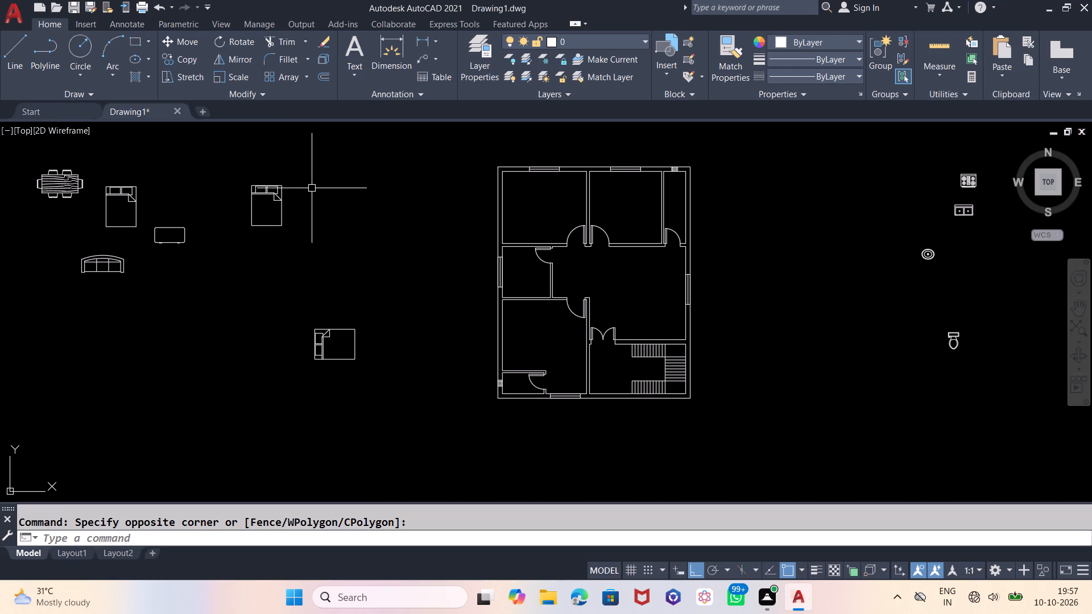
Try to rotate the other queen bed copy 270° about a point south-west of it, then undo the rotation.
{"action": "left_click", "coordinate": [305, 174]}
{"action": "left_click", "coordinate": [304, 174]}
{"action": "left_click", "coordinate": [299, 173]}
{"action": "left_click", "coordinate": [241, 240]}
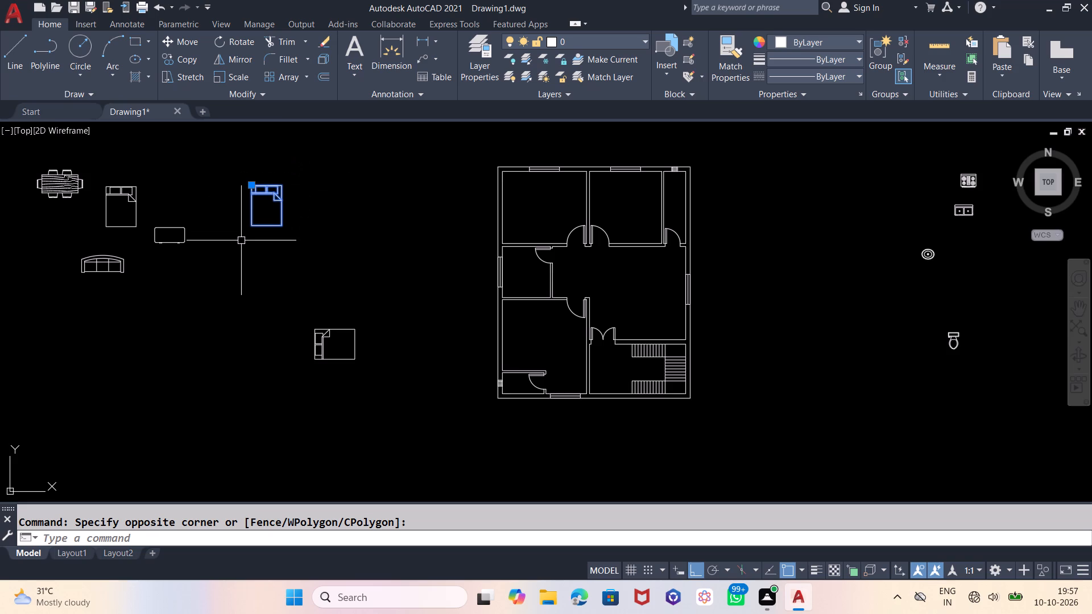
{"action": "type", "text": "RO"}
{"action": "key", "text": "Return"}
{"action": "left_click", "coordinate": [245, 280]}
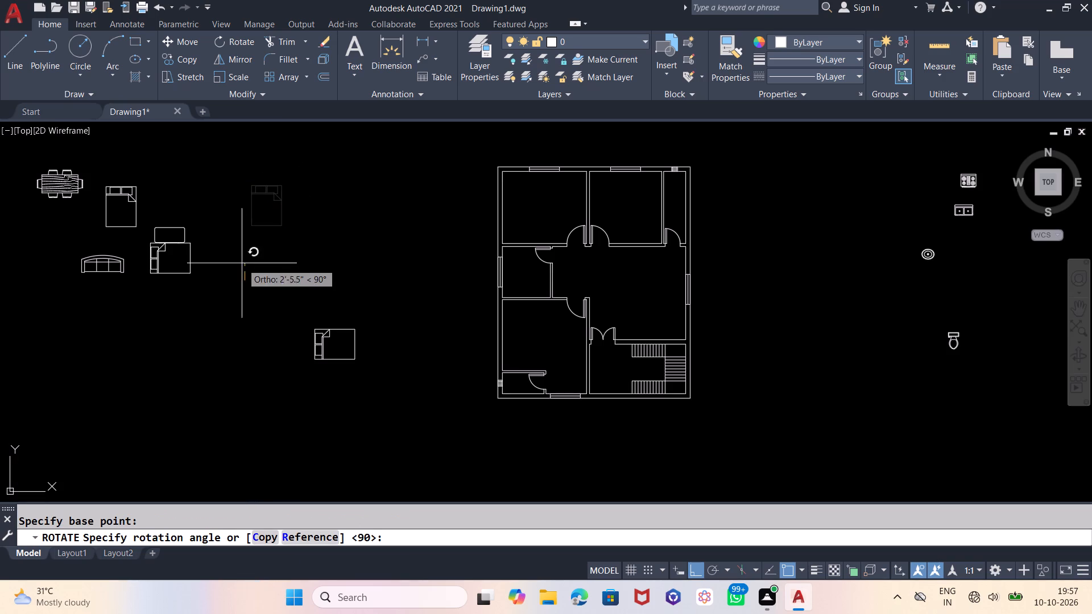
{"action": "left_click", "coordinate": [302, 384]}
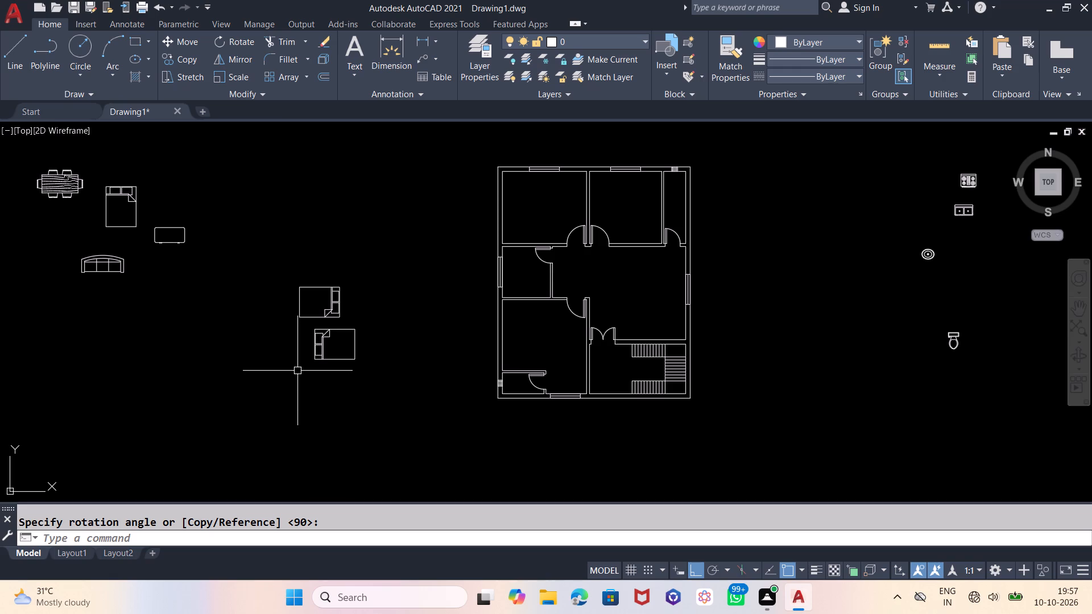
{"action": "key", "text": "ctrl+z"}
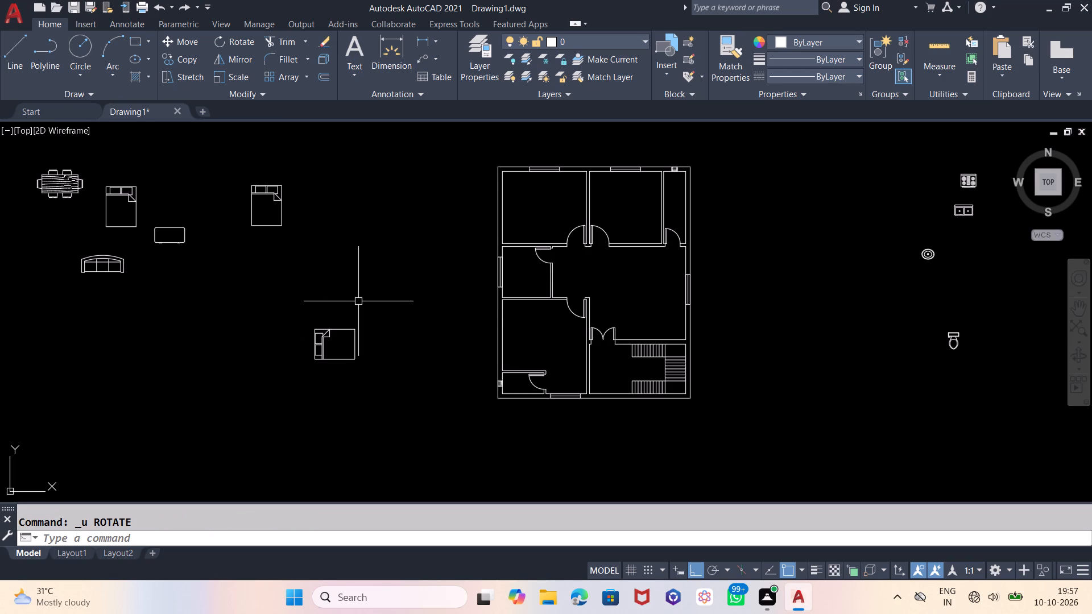
Rotate the three-seat roundback sofa 180° about a point just south of it.
{"action": "middle_click_drag", "start_coordinate": [325, 284], "coordinate": [425, 281]}
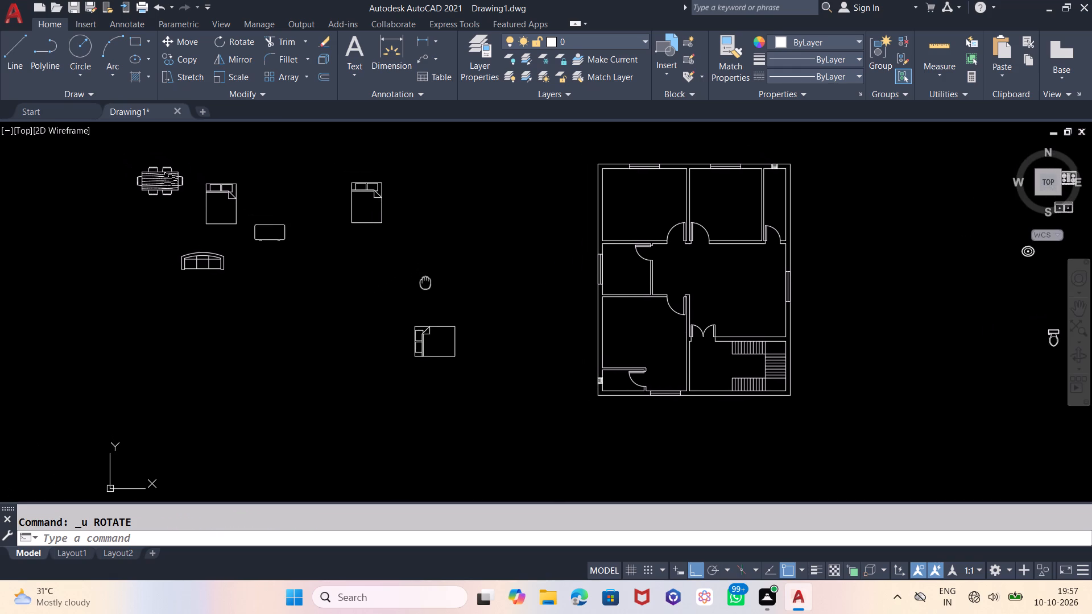
{"action": "middle_click_drag", "start_coordinate": [425, 281], "coordinate": [399, 296]}
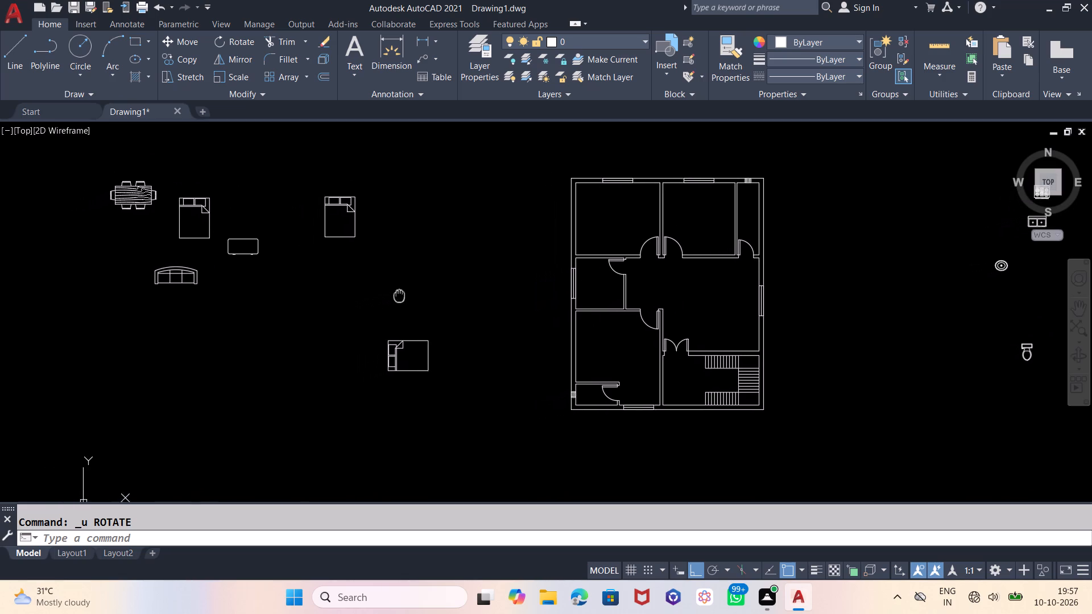
{"action": "middle_click_drag", "start_coordinate": [399, 296], "coordinate": [510, 323]}
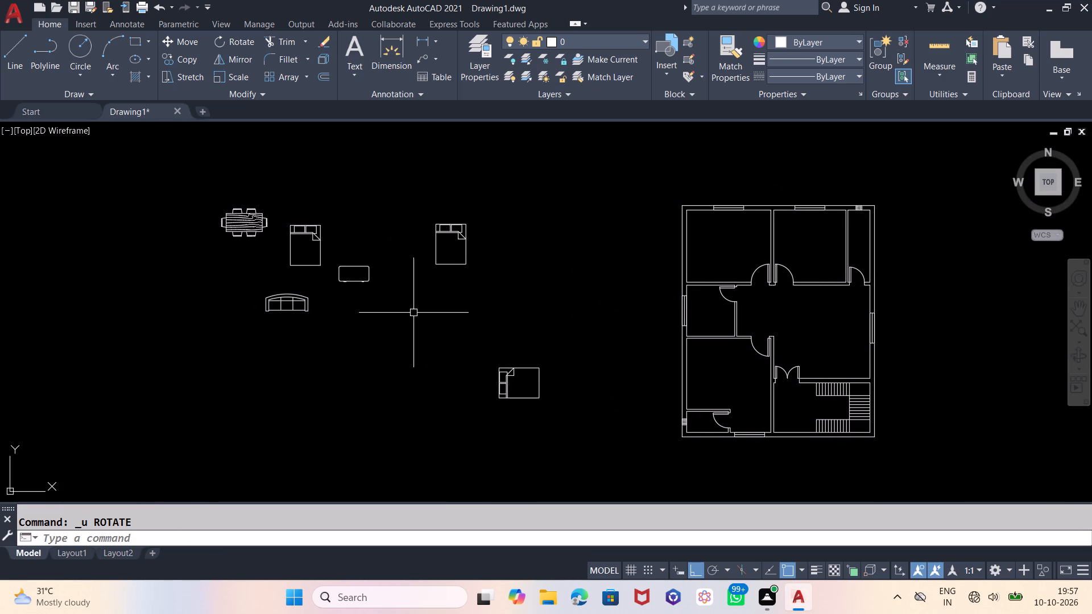
{"action": "left_click", "coordinate": [321, 286]}
{"action": "left_click", "coordinate": [260, 327]}
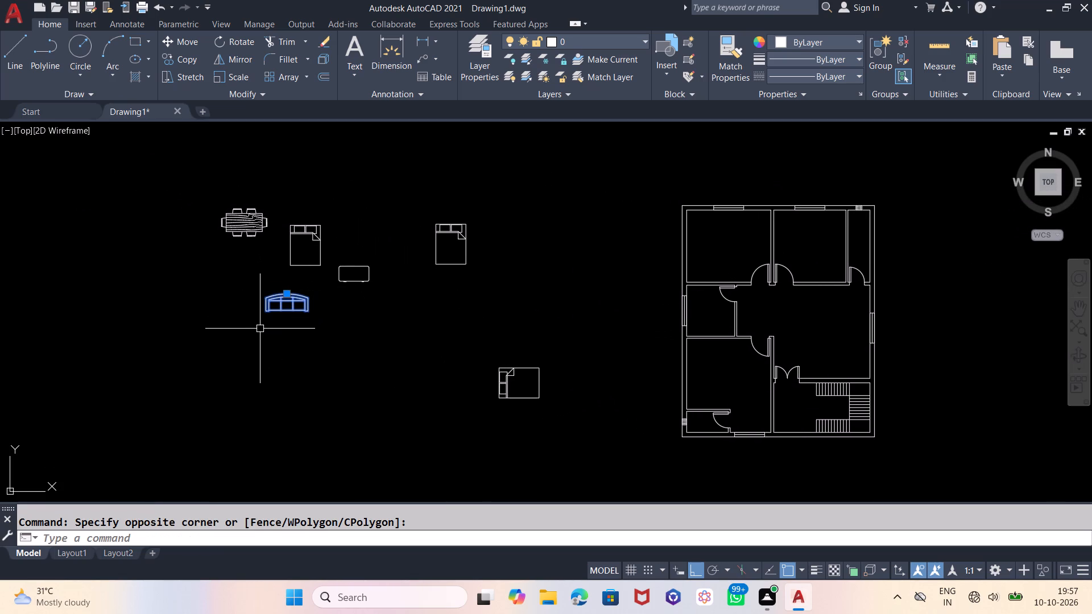
{"action": "type", "text": "RO"}
{"action": "key", "text": "Return"}
{"action": "left_click", "coordinate": [292, 350]}
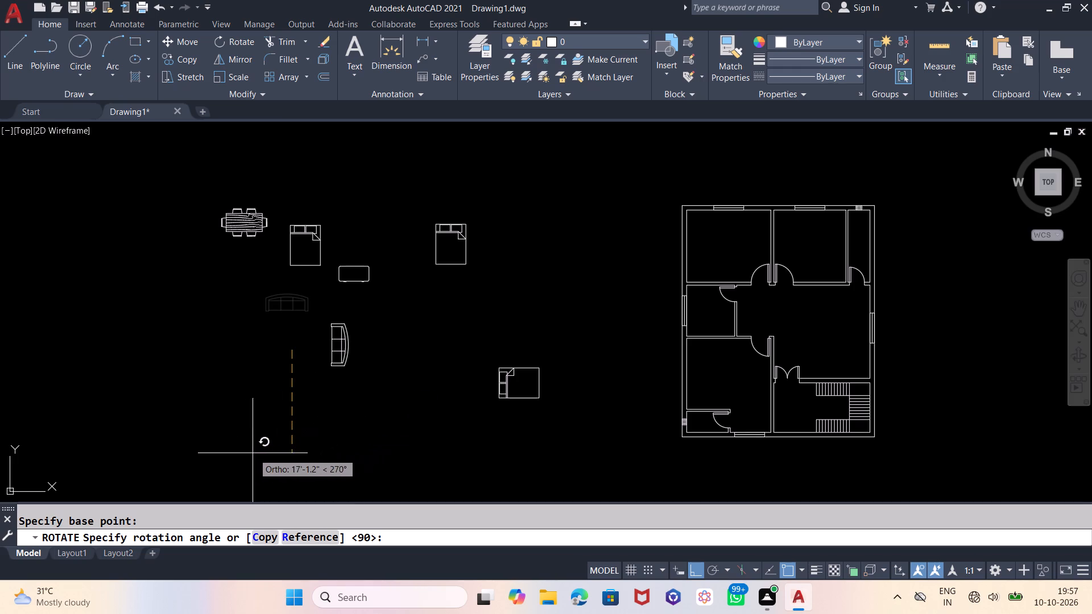
{"action": "left_click", "coordinate": [179, 443]}
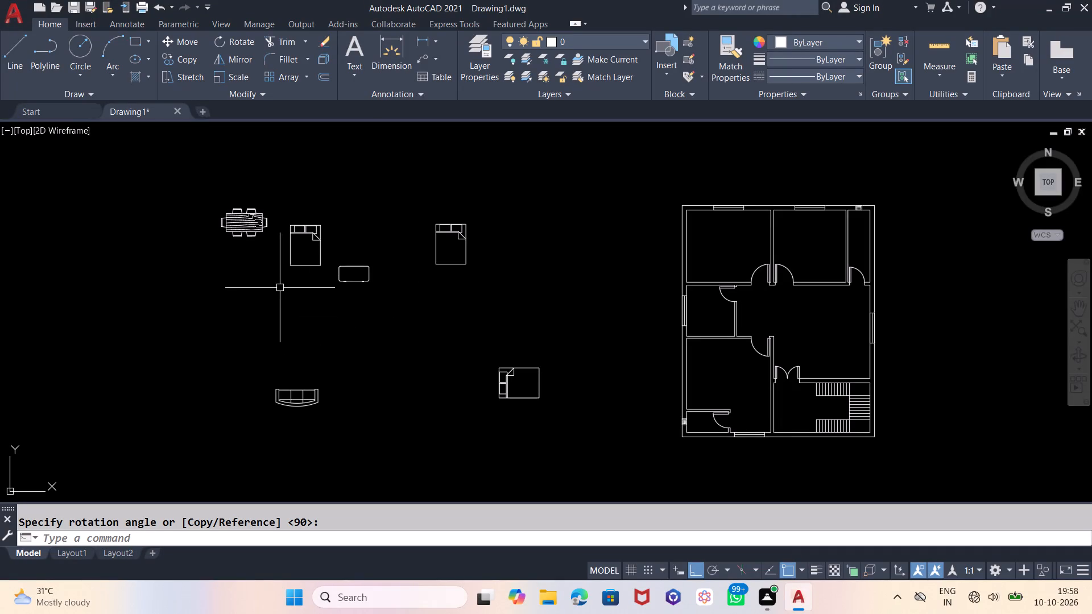
Offset the inner west and north wall lines of the small room on the plan's west side 2' into the room.
{"action": "middle_click_drag", "start_coordinate": [611, 396], "coordinate": [478, 383]}
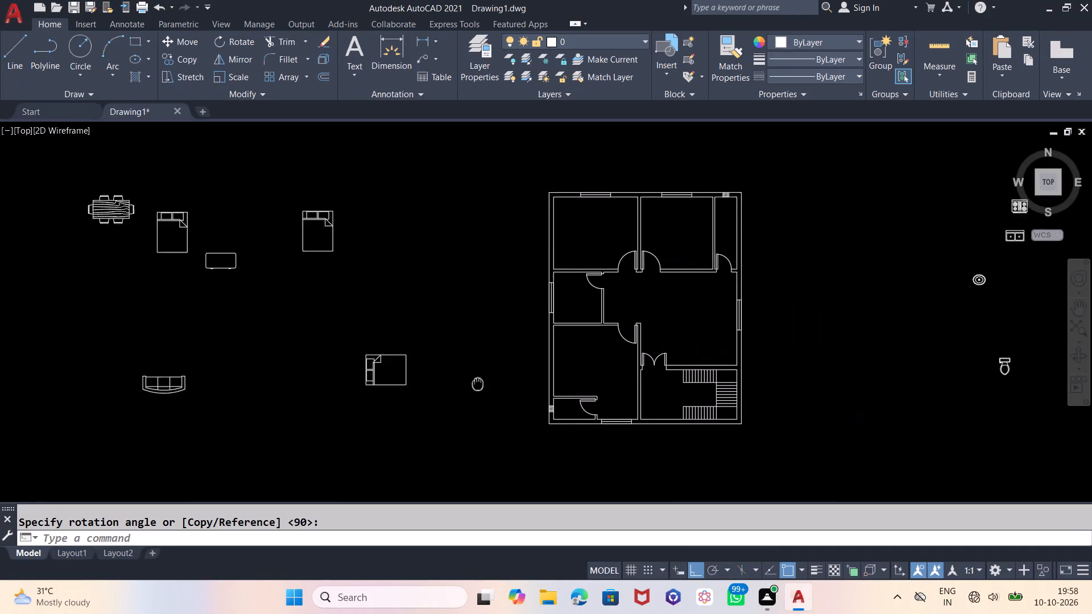
{"action": "middle_click_drag", "start_coordinate": [478, 383], "coordinate": [206, 416]}
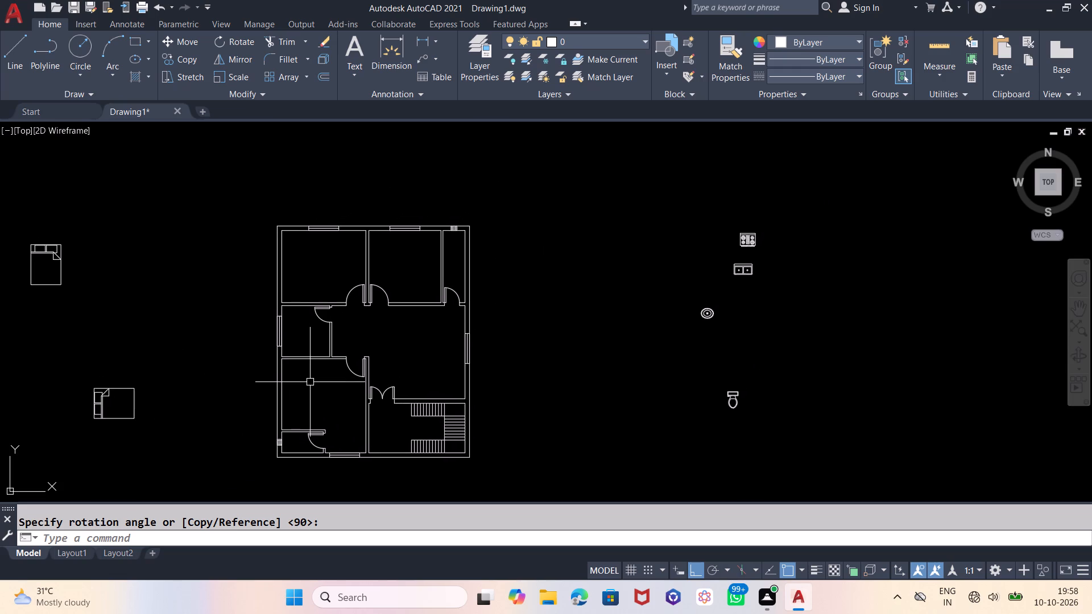
{"action": "key", "text": "o"}
{"action": "key", "text": "Return"}
{"action": "key", "text": "2"}
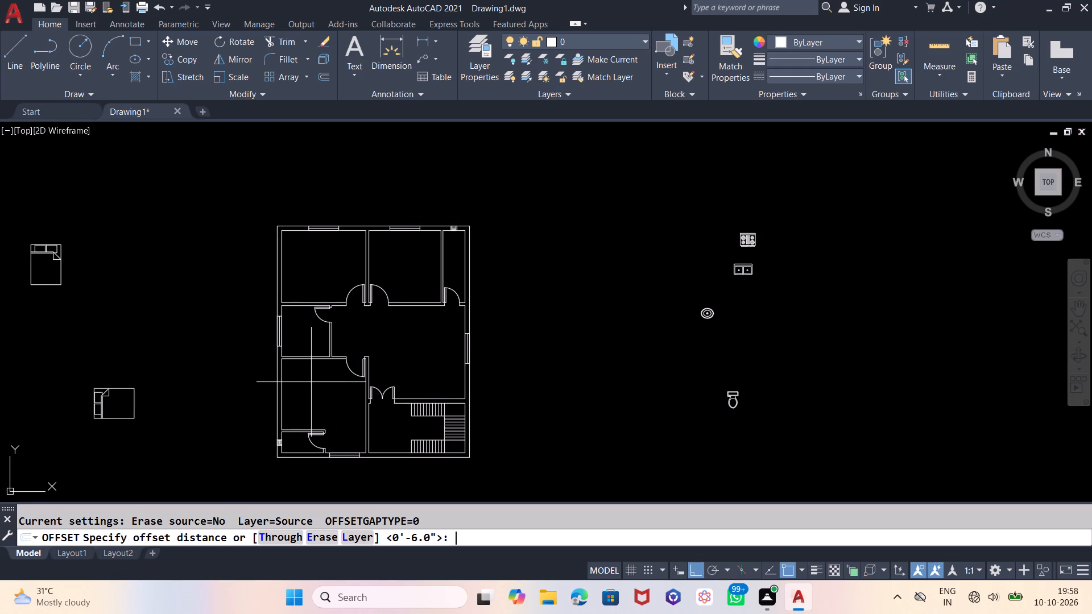
{"action": "key", "text": "apostrophe"}
{"action": "key", "text": "Return"}
{"action": "scroll", "coordinate": [273, 313], "scroll_direction": "up", "scroll_amount": 2}
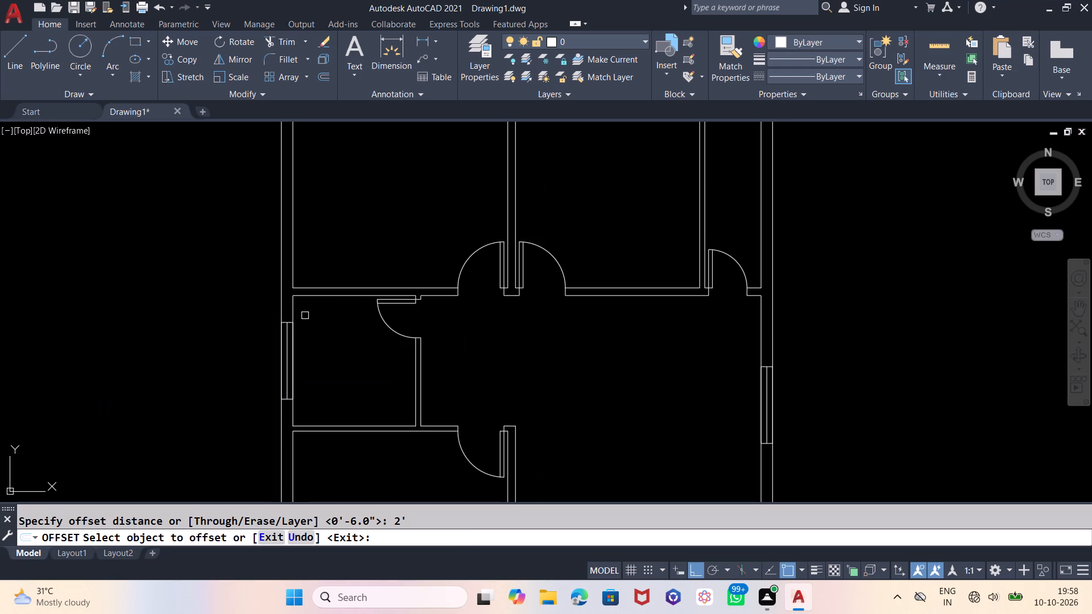
{"action": "left_click", "coordinate": [293, 309]}
{"action": "left_click", "coordinate": [344, 322]}
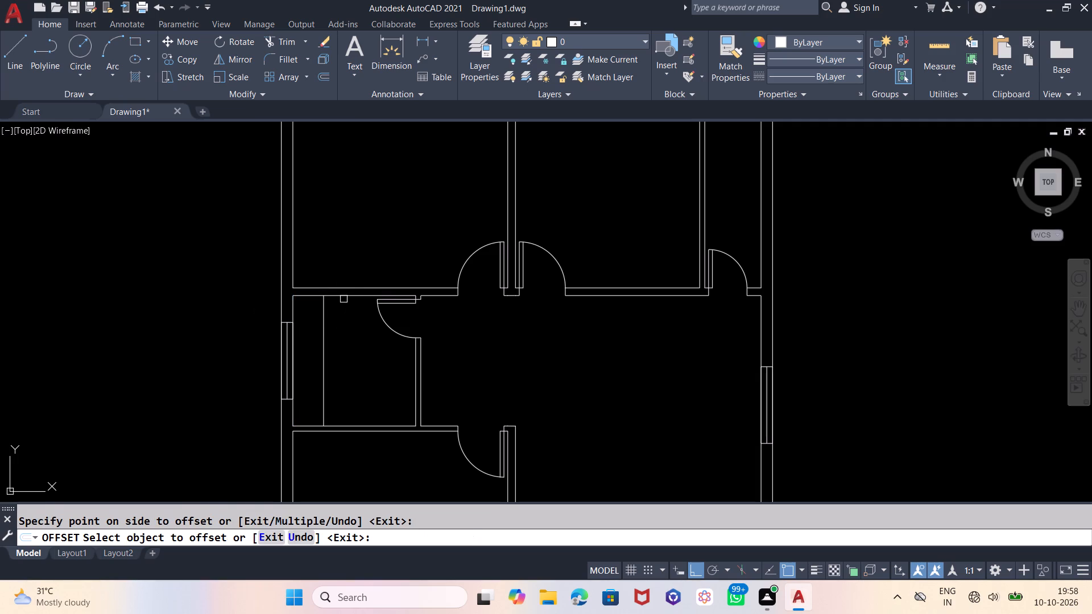
{"action": "left_click", "coordinate": [344, 298]}
{"action": "left_click", "coordinate": [346, 345]}
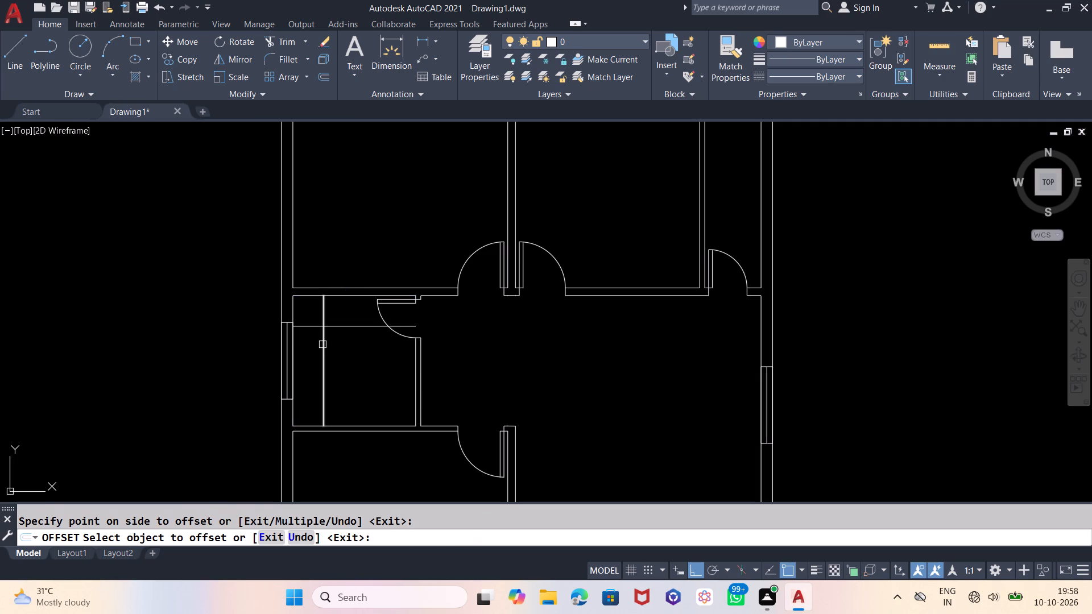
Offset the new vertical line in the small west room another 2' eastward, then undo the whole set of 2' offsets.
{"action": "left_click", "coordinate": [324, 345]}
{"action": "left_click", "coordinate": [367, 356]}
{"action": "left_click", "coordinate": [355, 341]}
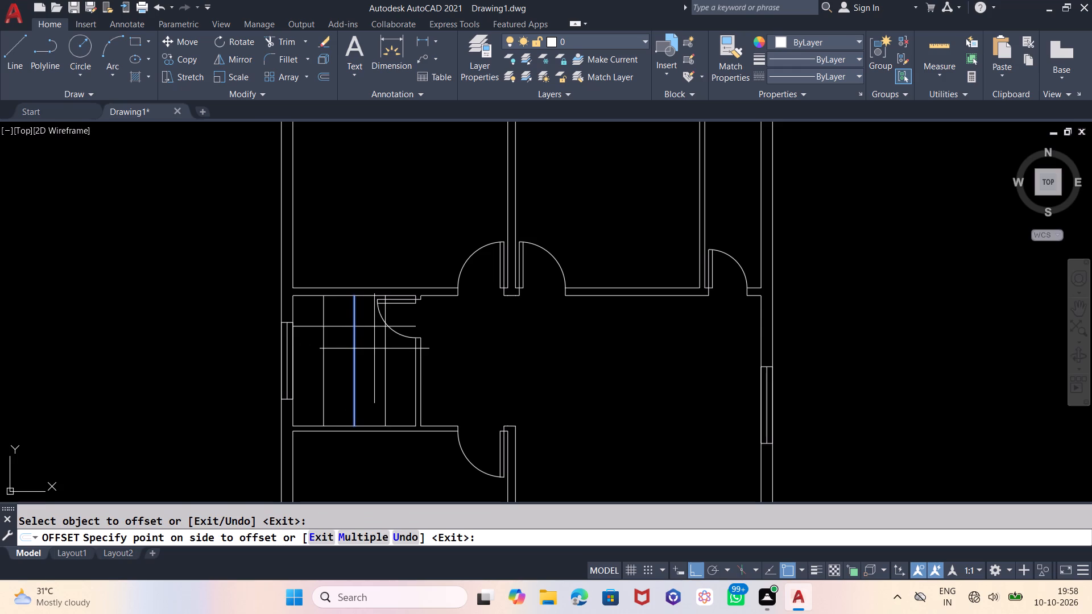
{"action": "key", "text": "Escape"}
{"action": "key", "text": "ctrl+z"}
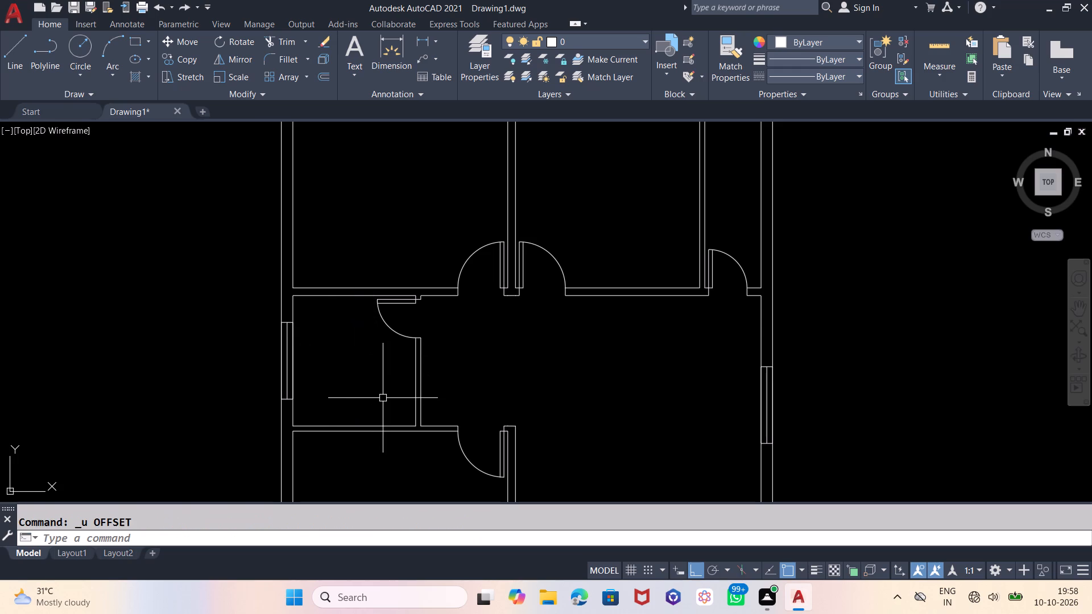
Offset the inner west and north wall lines of the small west room 1.5' into the room.
{"action": "key", "text": "o"}
{"action": "key", "text": "Return"}
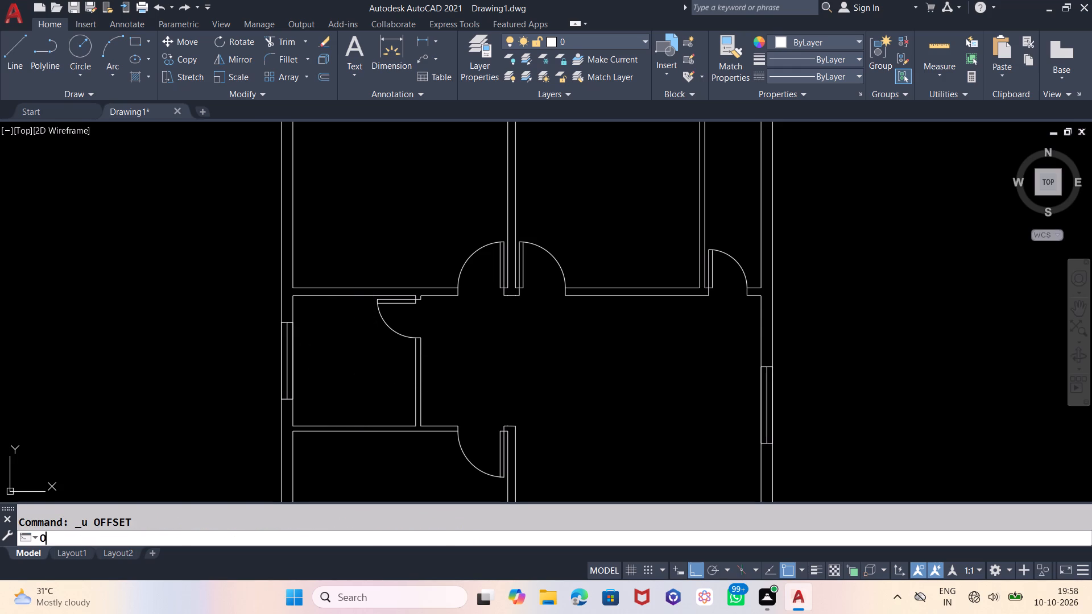
{"action": "type", "text": "1.5"}
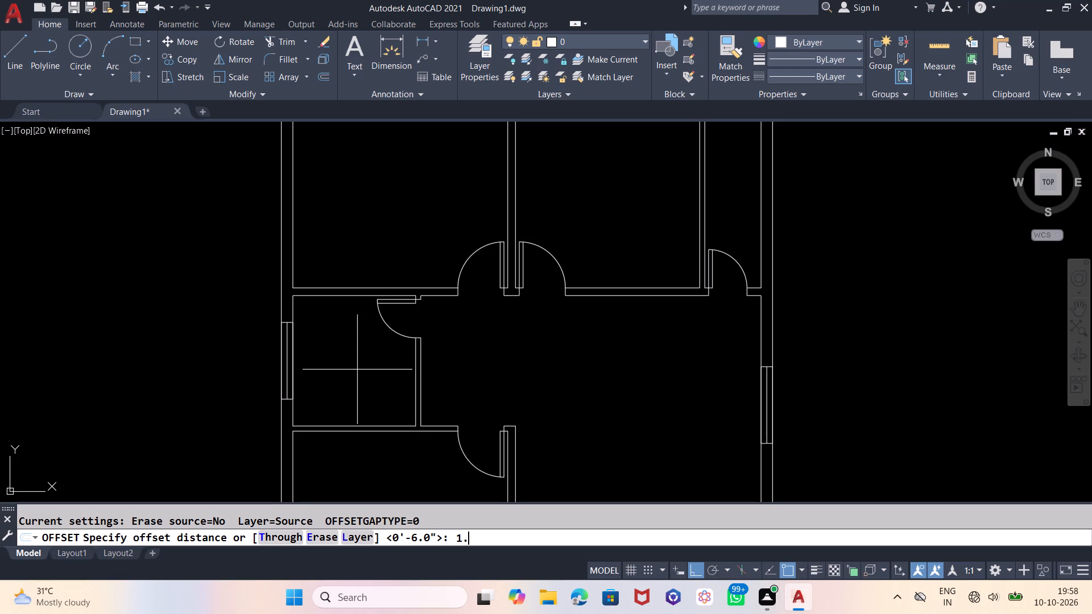
{"action": "key", "text": "apostrophe"}
{"action": "key", "text": "Return"}
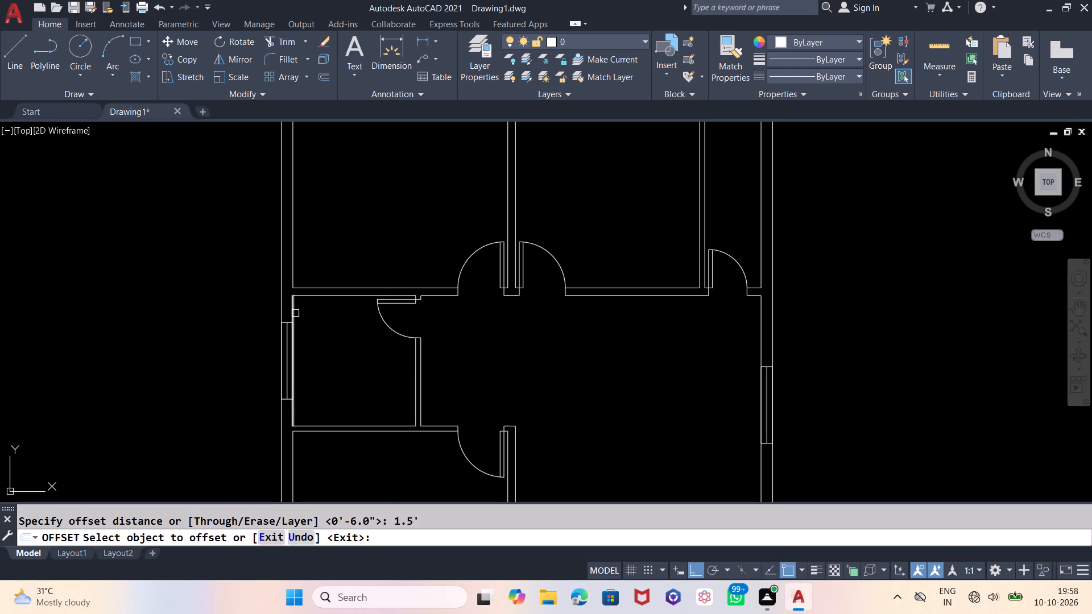
{"action": "left_click", "coordinate": [295, 312]}
{"action": "left_click", "coordinate": [348, 320]}
{"action": "left_click", "coordinate": [339, 298]}
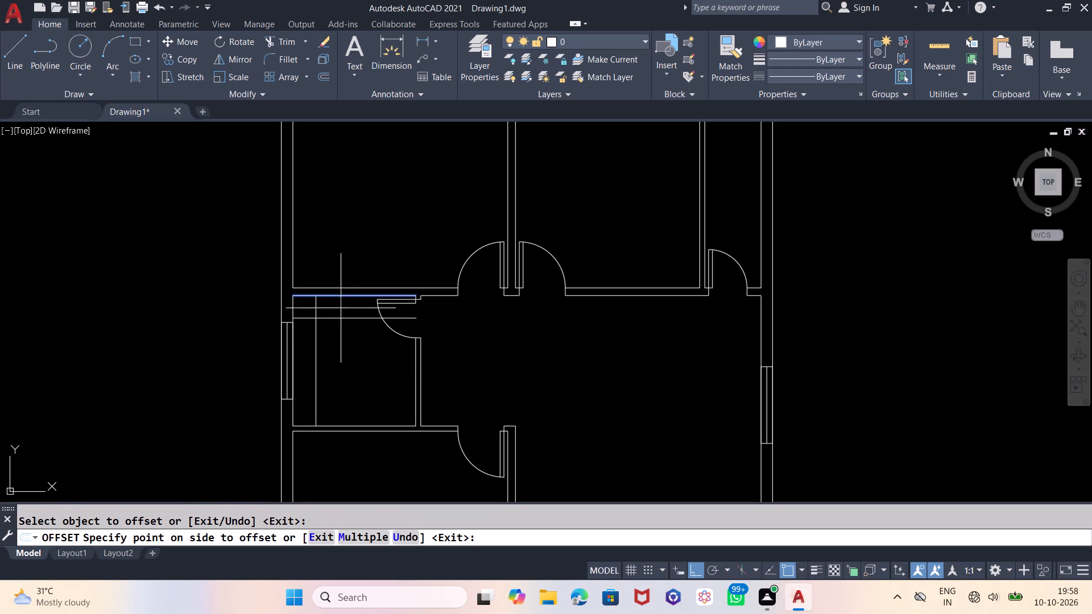
{"action": "left_click", "coordinate": [349, 362]}
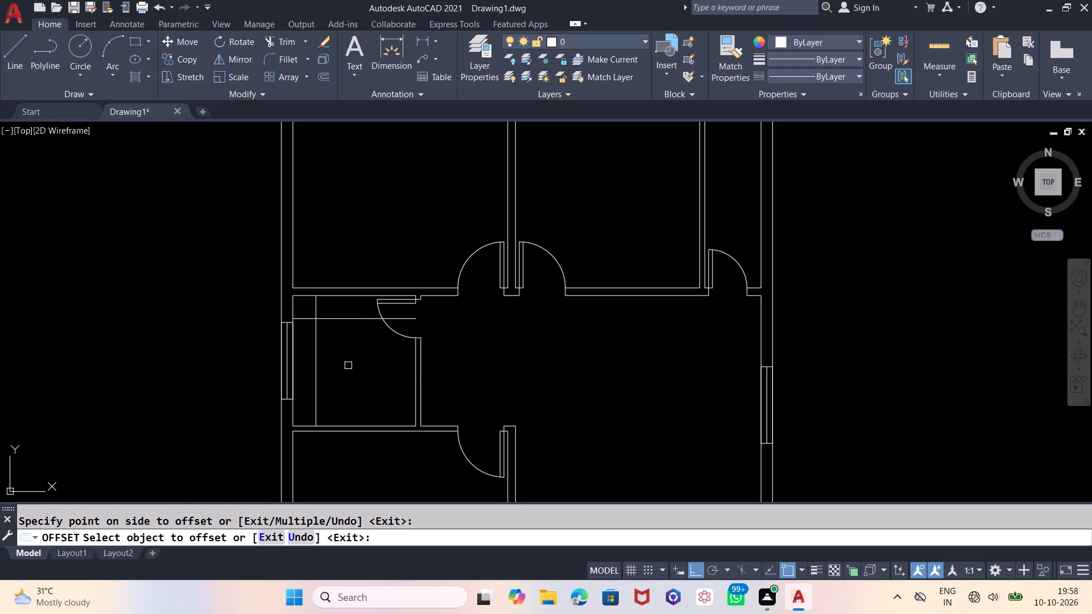
{"action": "key", "text": "Escape"}
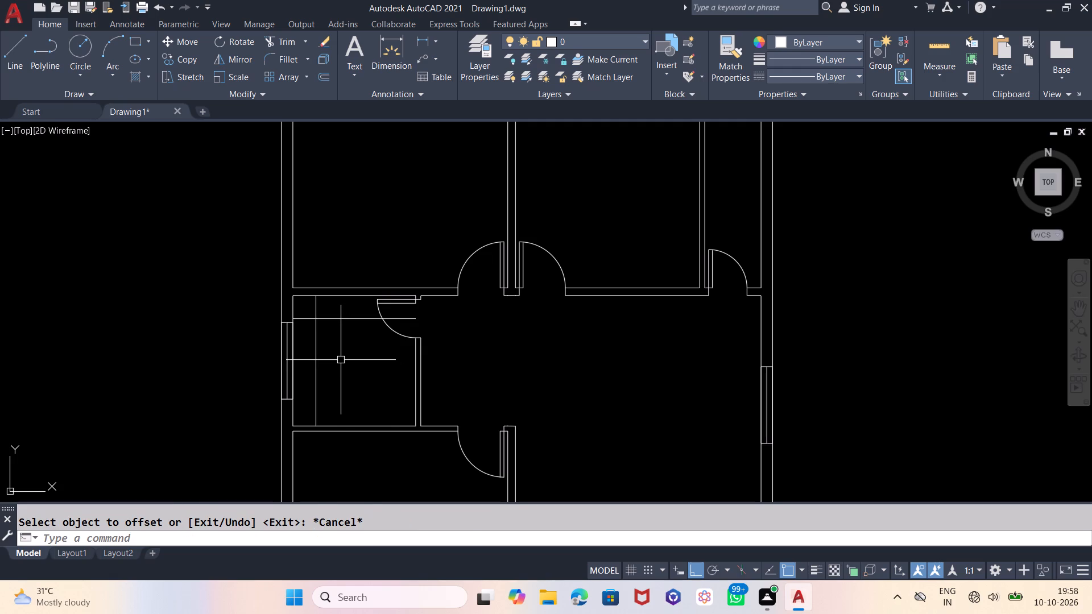
Offset the new vertical counter line 1' eastward four times in succession, each from the previous copy.
{"action": "key", "text": "o"}
{"action": "key", "text": "Return"}
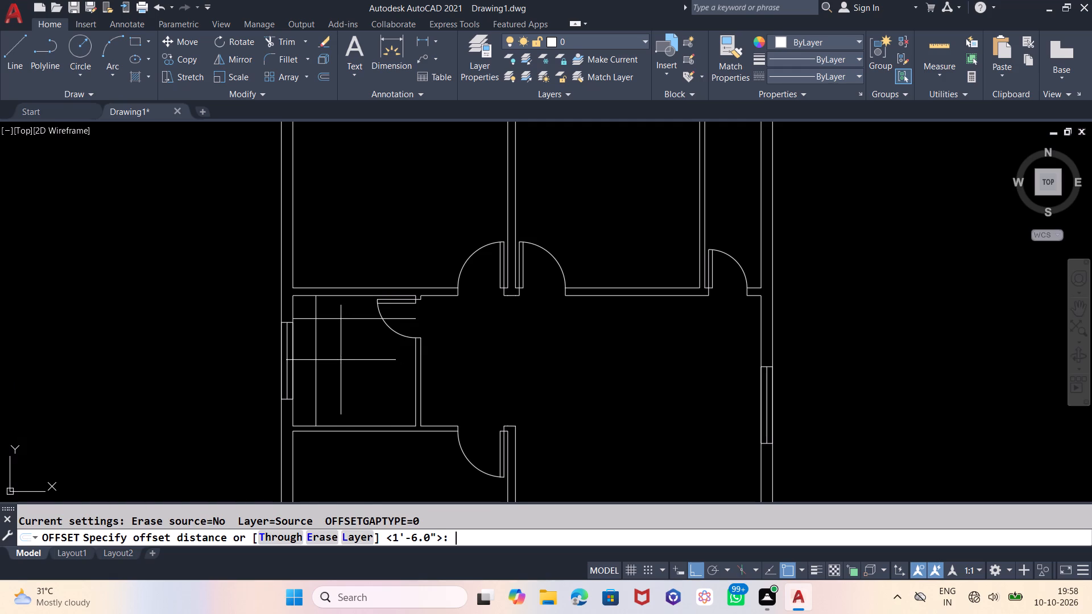
{"action": "key", "text": "1"}
{"action": "key", "text": "apostrophe"}
{"action": "key", "text": "Return"}
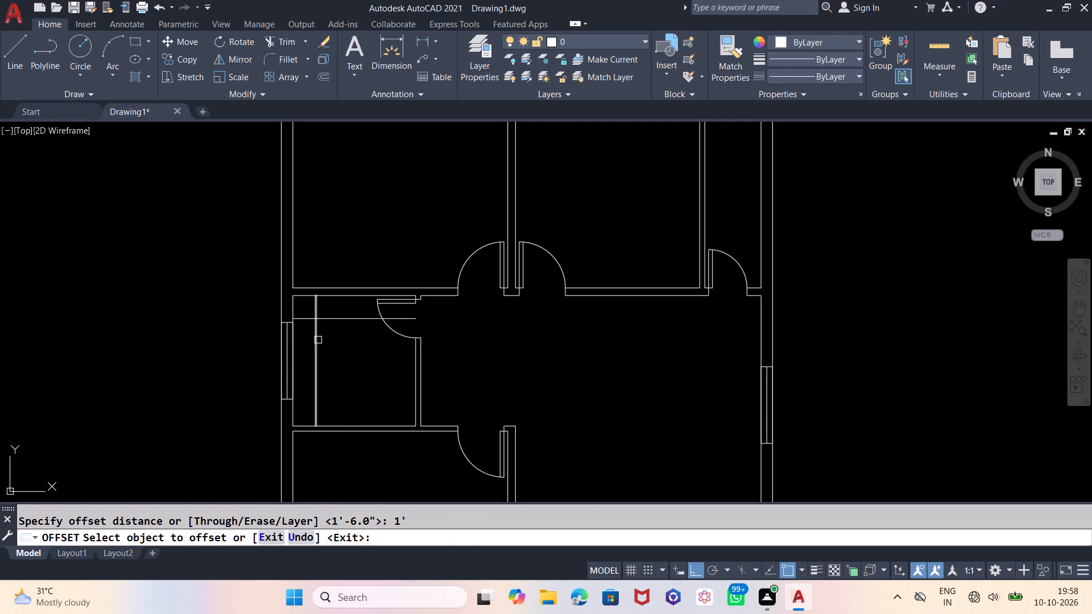
{"action": "left_click", "coordinate": [318, 340]}
{"action": "left_click", "coordinate": [371, 355]}
{"action": "left_click", "coordinate": [329, 347]}
{"action": "left_click", "coordinate": [373, 350]}
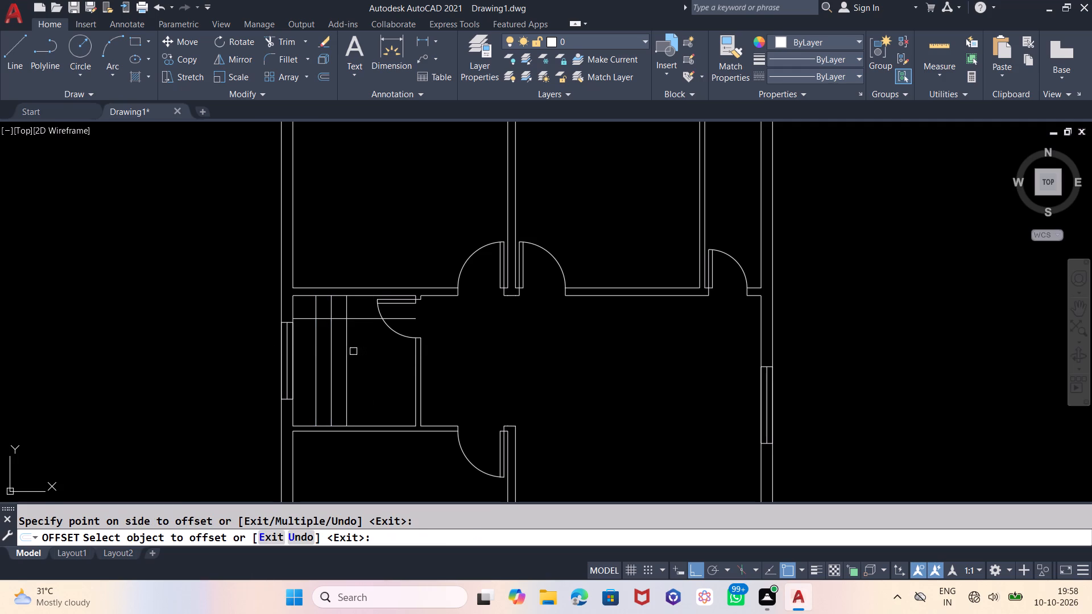
{"action": "left_click", "coordinate": [350, 354]}
{"action": "left_click", "coordinate": [398, 355]}
{"action": "left_click", "coordinate": [362, 343]}
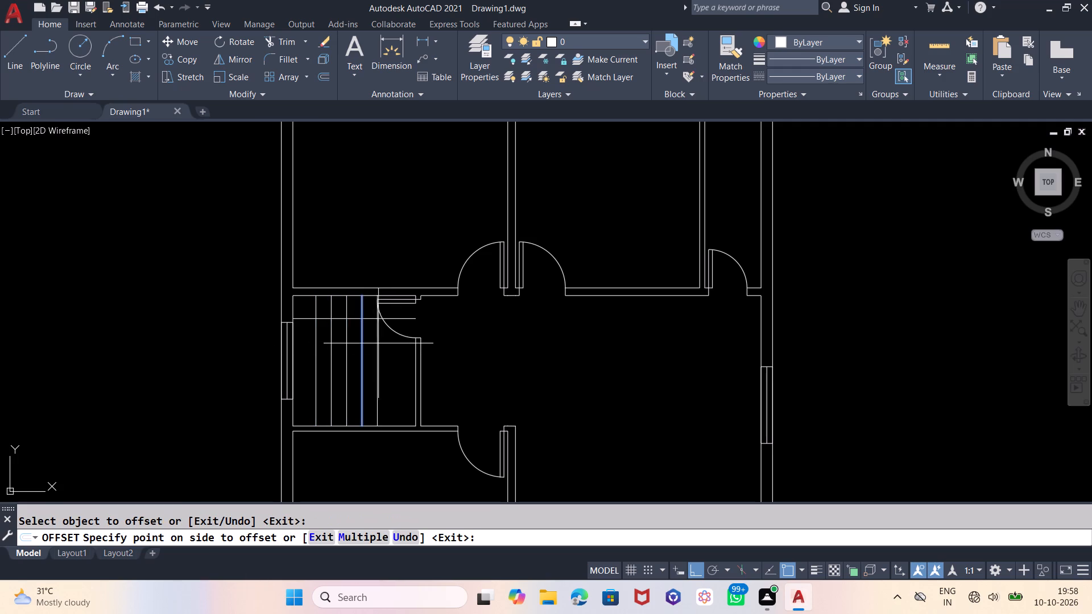
{"action": "left_click", "coordinate": [384, 348]}
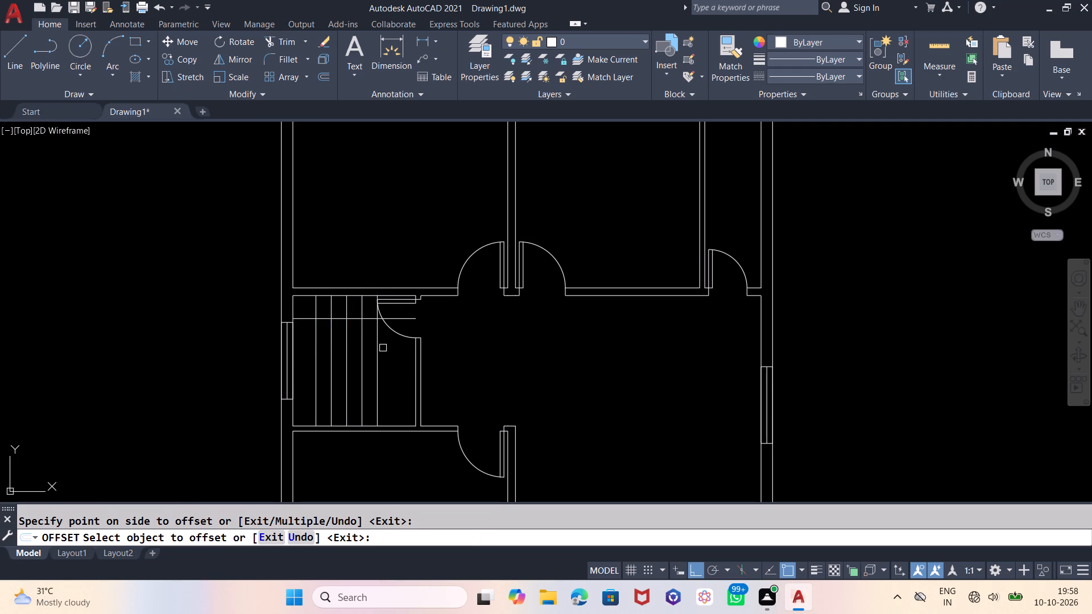
{"action": "key", "text": "Escape"}
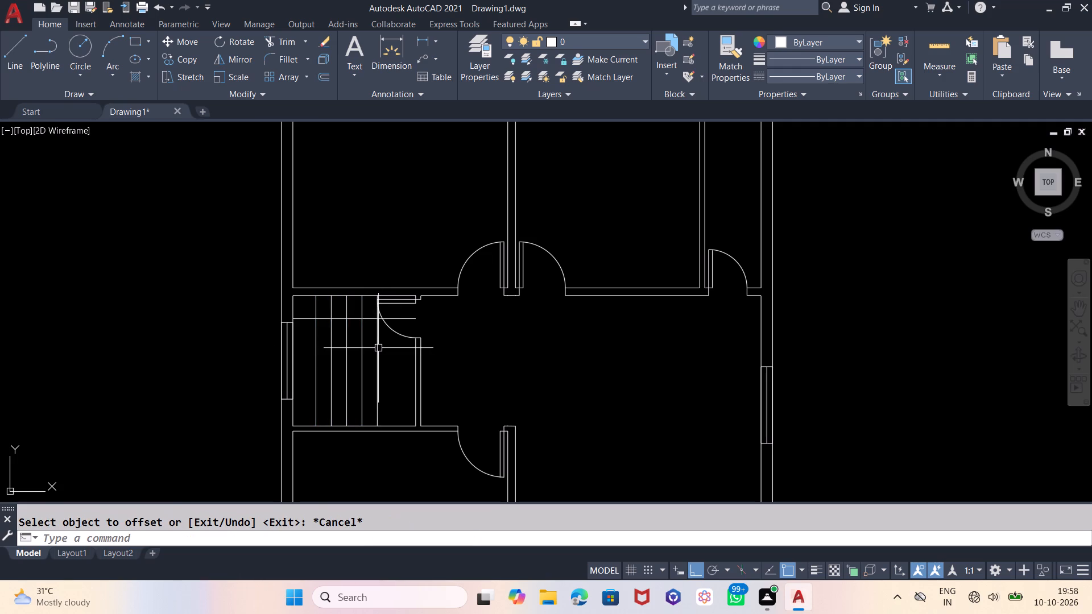
Offset the easternmost of the new vertical lines 5" back to the west.
{"action": "key", "text": "o"}
{"action": "key", "text": "Return"}
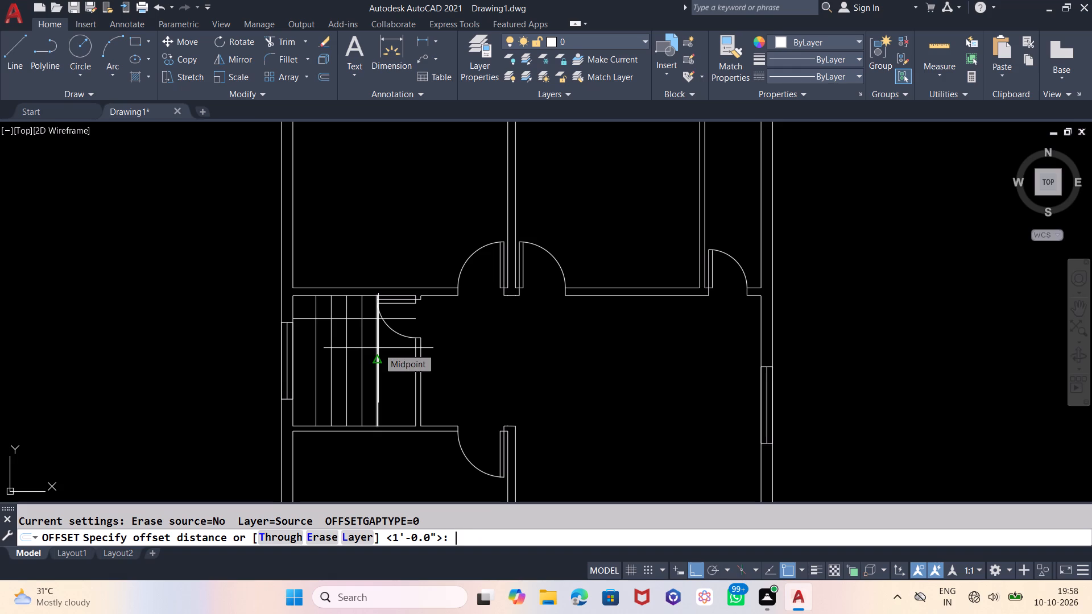
{"action": "key", "text": "5"}
{"action": "key", "text": "Return"}
{"action": "left_click", "coordinate": [378, 346]}
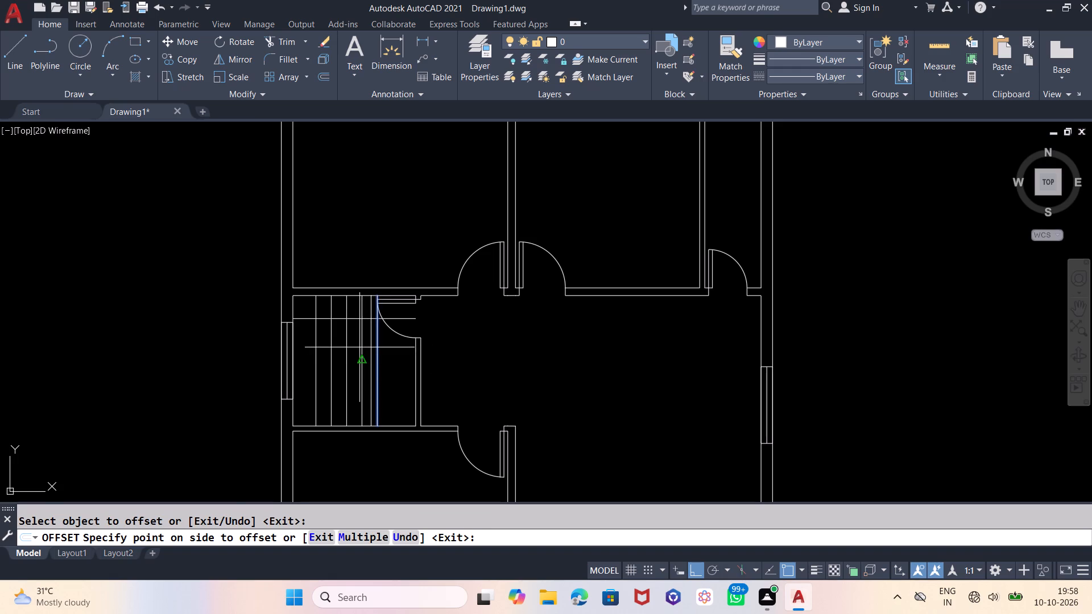
{"action": "left_click", "coordinate": [349, 346]}
{"action": "key", "text": "Escape"}
Trim away the parts of the three intermediate 1' offset lines and the easternmost line lying south of the horizontal counter line.
{"action": "type", "text": "TR"}
{"action": "key", "text": "Return"}
{"action": "key", "text": "Return"}
{"action": "left_click", "coordinate": [332, 351]}
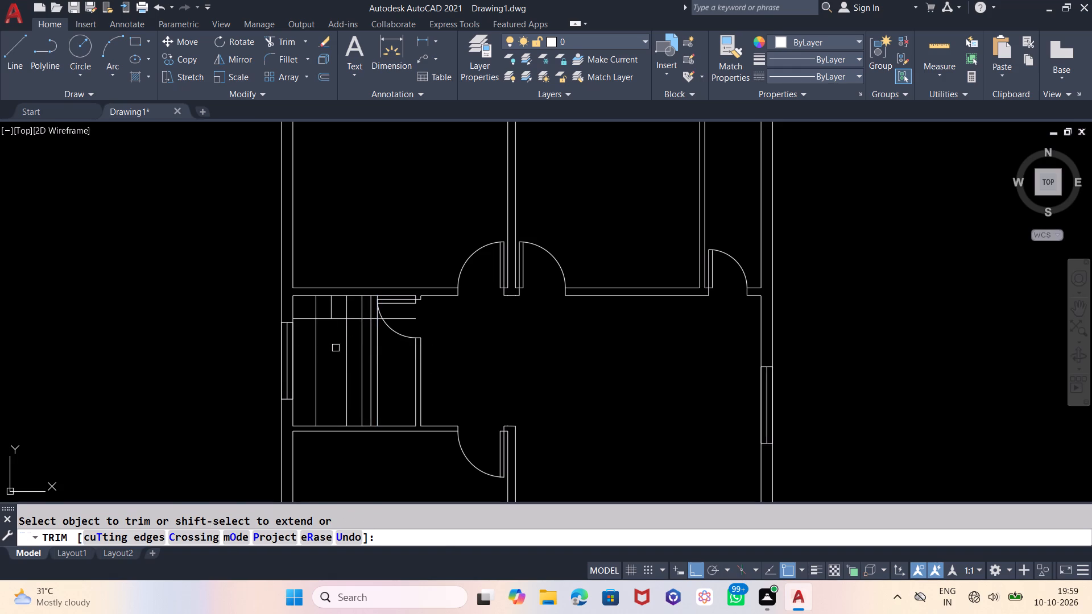
{"action": "left_click", "coordinate": [347, 349]}
{"action": "left_click", "coordinate": [359, 354]}
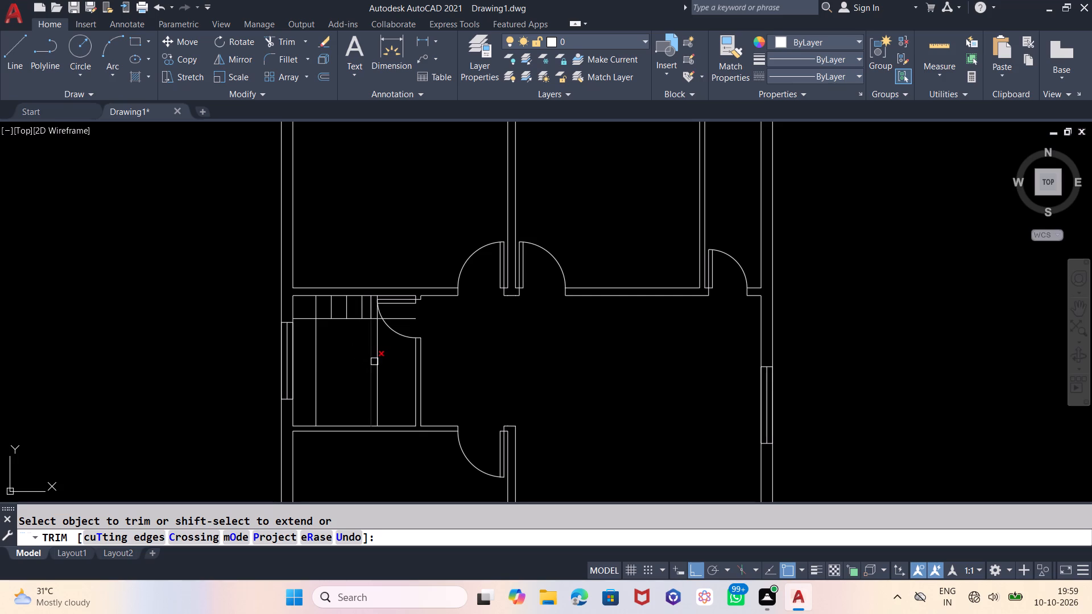
{"action": "left_click", "coordinate": [378, 362]}
Trim the horizontal counter line back to the 5" offset line and remove the rest of the easternmost vertical line by the door.
{"action": "left_click", "coordinate": [402, 320]}
{"action": "scroll", "coordinate": [390, 318], "scroll_direction": "up", "scroll_amount": 2}
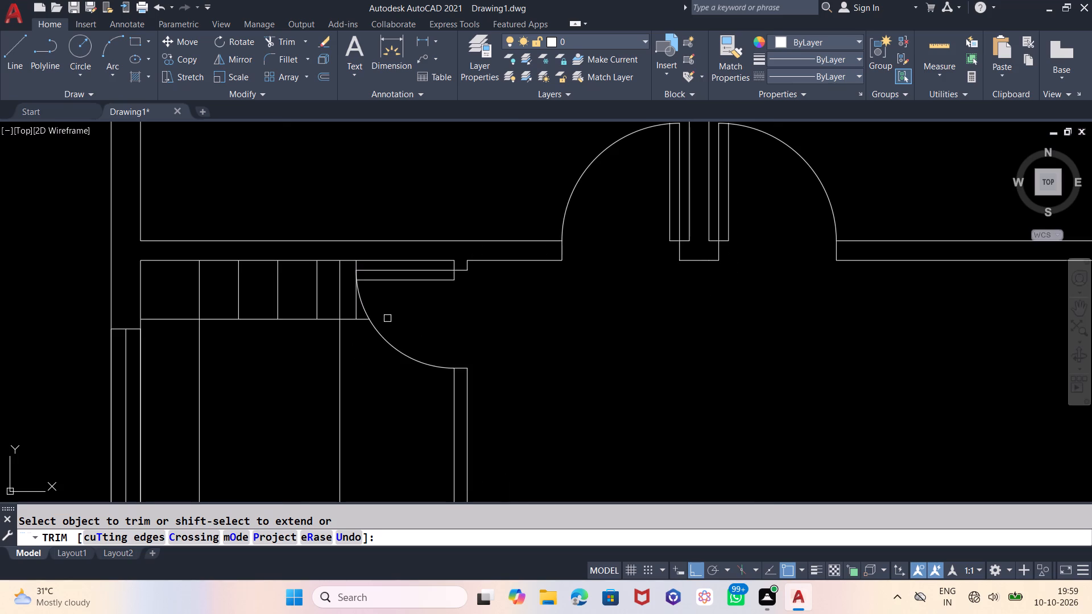
{"action": "left_click", "coordinate": [360, 318]}
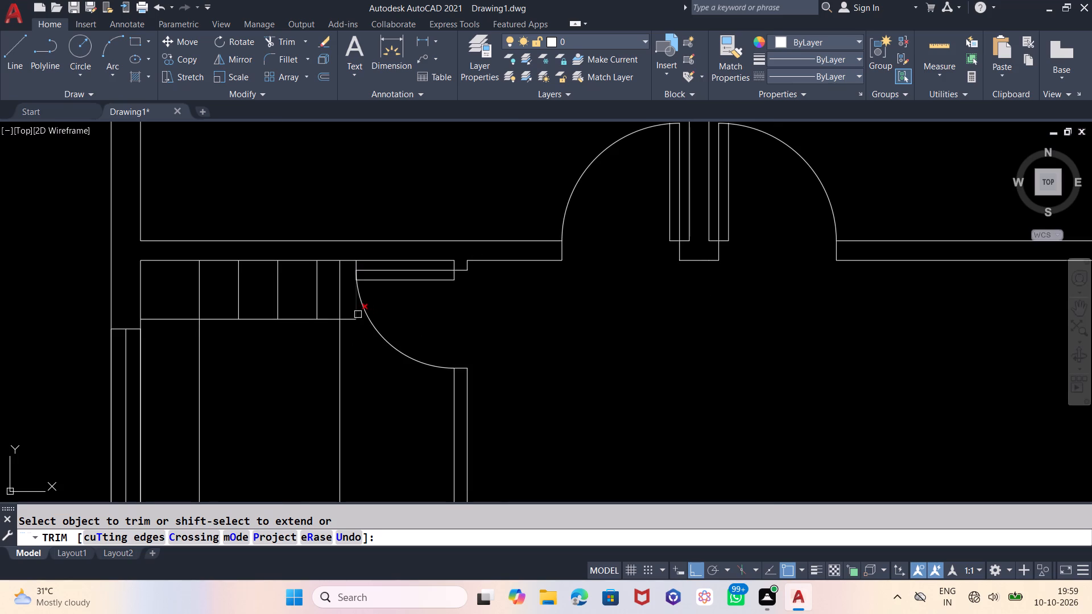
{"action": "left_click", "coordinate": [357, 313]}
{"action": "scroll", "coordinate": [357, 261], "scroll_direction": "up", "scroll_amount": 3}
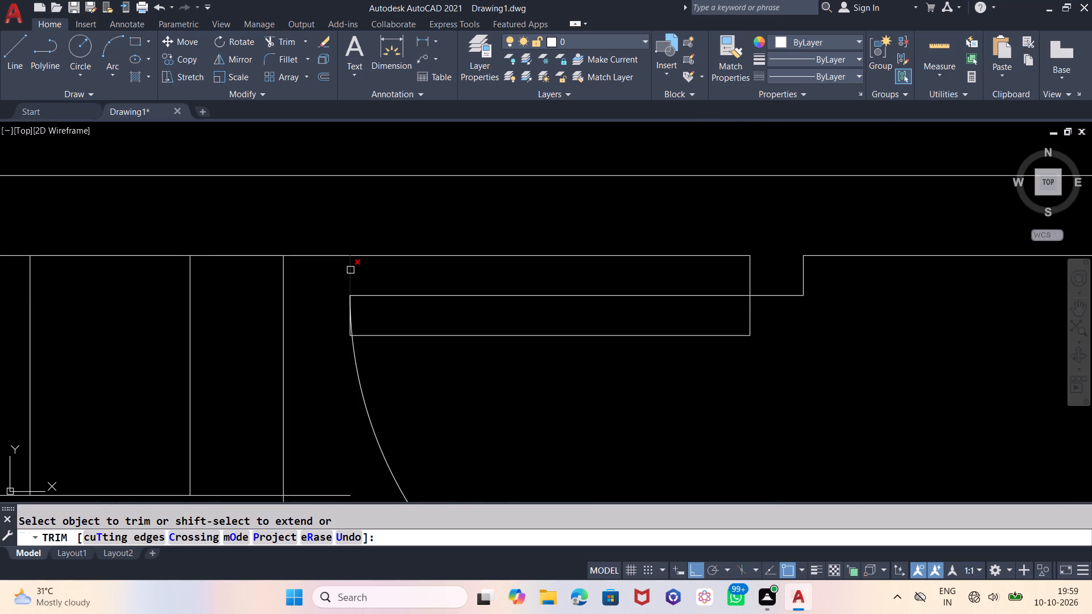
{"action": "left_click", "coordinate": [350, 270]}
{"action": "scroll", "coordinate": [386, 239], "scroll_direction": "down", "scroll_amount": 1}
{"action": "scroll", "coordinate": [338, 308], "scroll_direction": "up", "scroll_amount": 3}
{"action": "scroll", "coordinate": [444, 256], "scroll_direction": "up", "scroll_amount": 3}
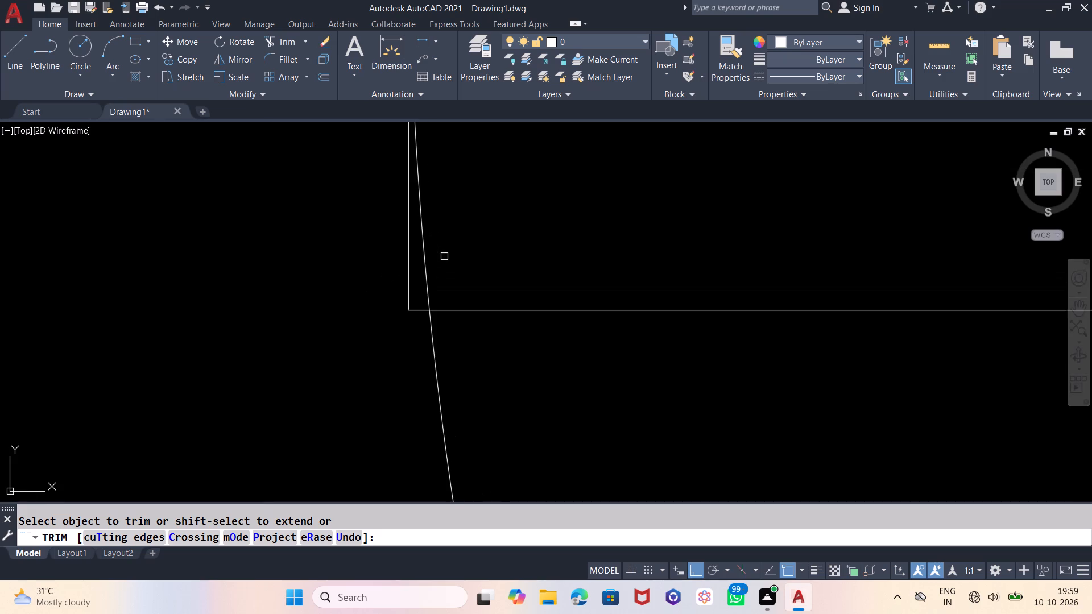
{"action": "scroll", "coordinate": [440, 268], "scroll_direction": "down", "scroll_amount": 2}
{"action": "scroll", "coordinate": [485, 247], "scroll_direction": "down", "scroll_amount": 4}
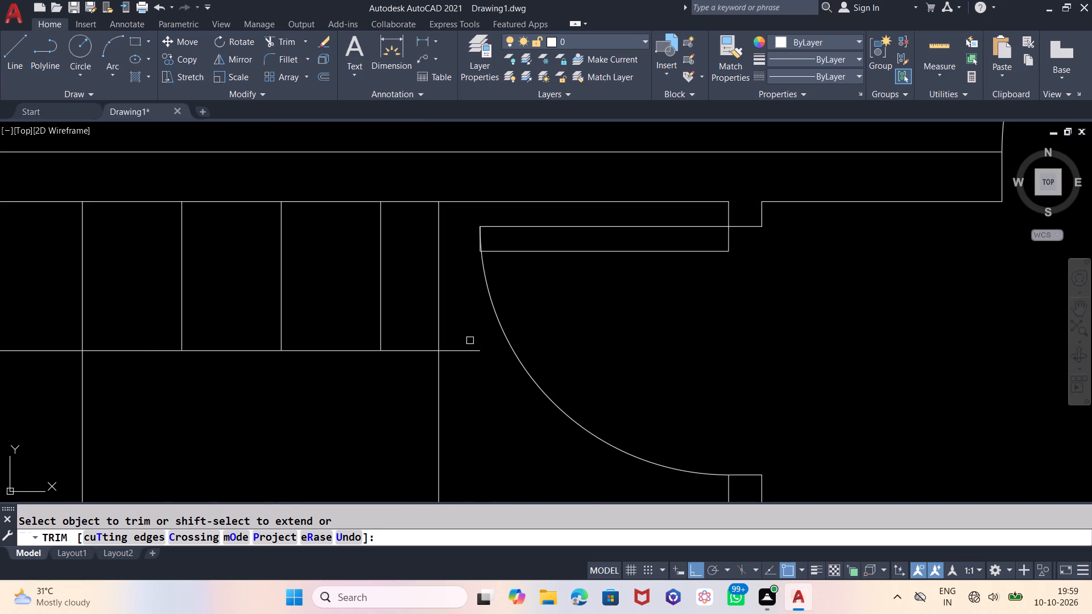
{"action": "left_click", "coordinate": [469, 349]}
{"action": "scroll", "coordinate": [506, 288], "scroll_direction": "down", "scroll_amount": 2}
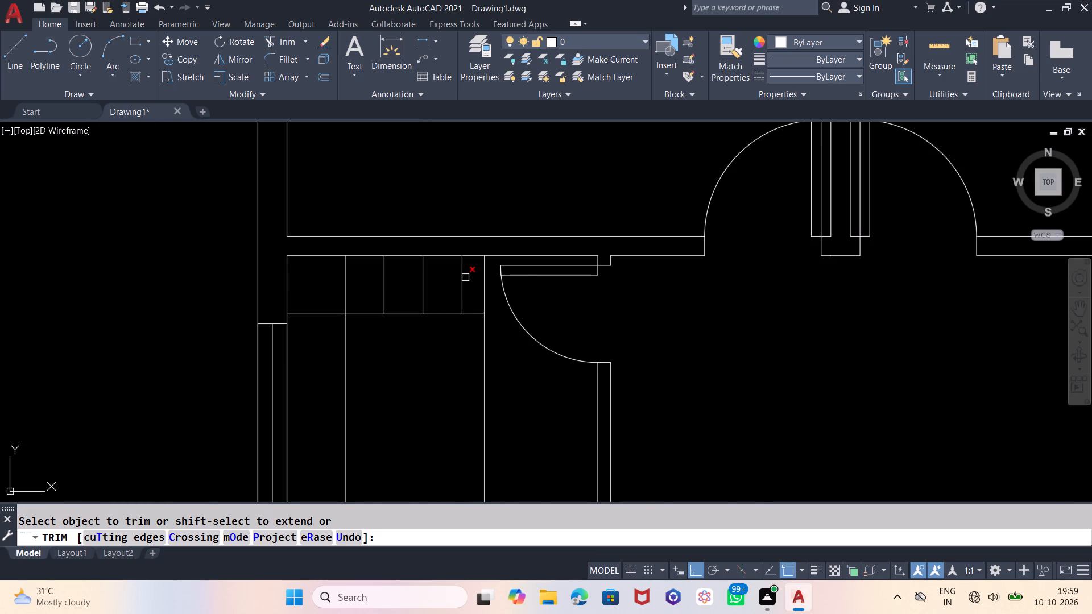
Trim the remaining divider stubs, the overlapping corner lines and the end line's southern part to leave an L-shaped counter outline.
{"action": "left_click", "coordinate": [468, 277]}
{"action": "left_click", "coordinate": [341, 280]}
{"action": "left_click_drag", "start_coordinate": [329, 285], "coordinate": [328, 294]}
{"action": "left_click", "coordinate": [321, 330]}
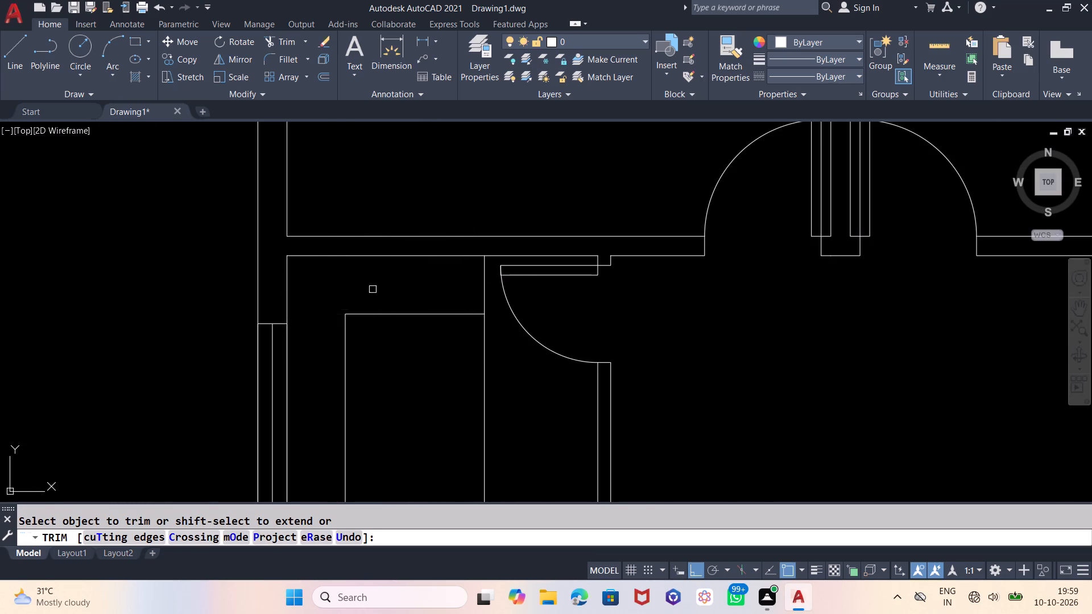
{"action": "scroll", "coordinate": [444, 231], "scroll_direction": "down", "scroll_amount": 1}
{"action": "left_click_drag", "start_coordinate": [504, 341], "coordinate": [493, 345]}
{"action": "left_click", "coordinate": [446, 356]}
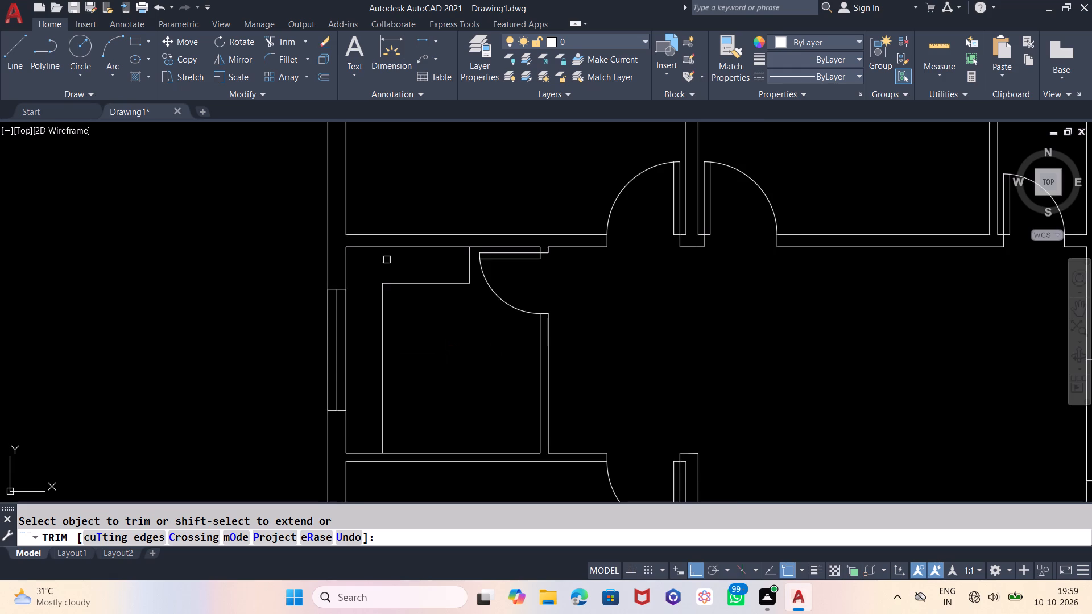
{"action": "scroll", "coordinate": [372, 219], "scroll_direction": "down", "scroll_amount": 1}
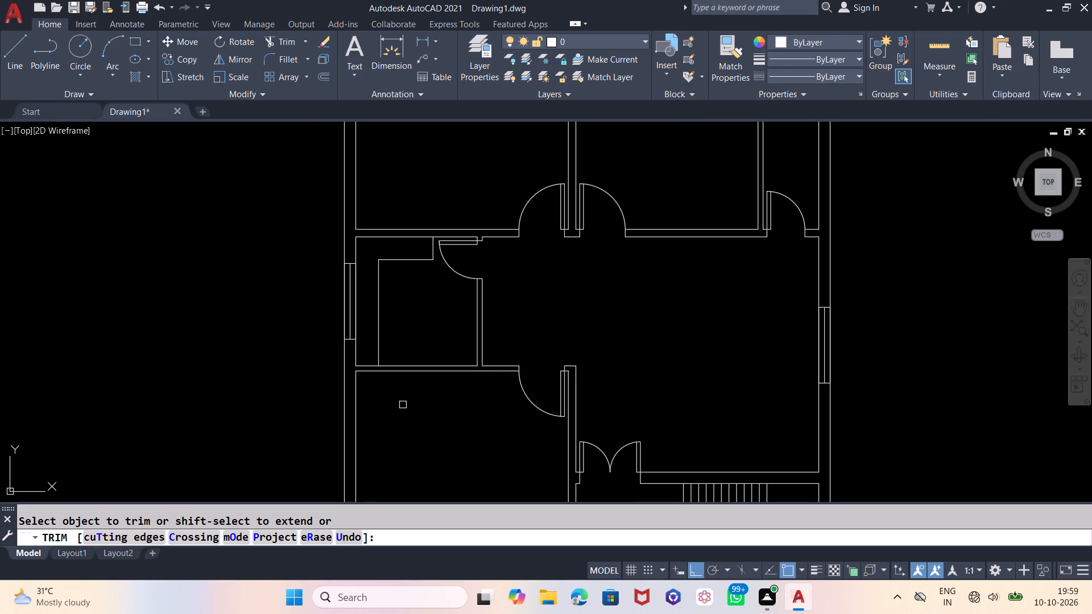
{"action": "key", "text": "Escape"}
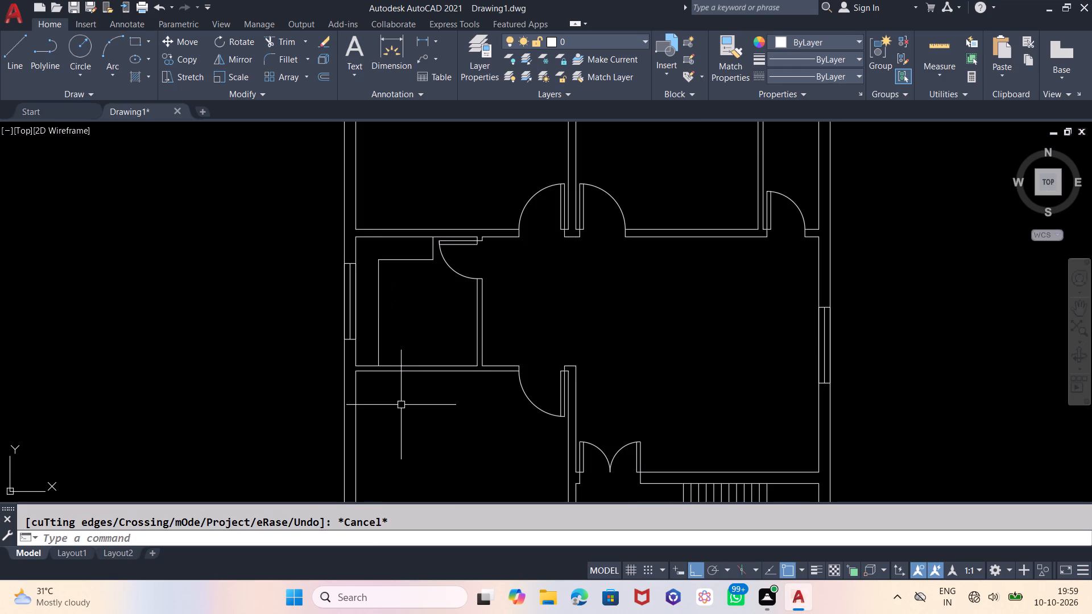
Scale the toilet block east of the plan down slightly by eye about a point just south-west of it.
{"action": "middle_click_drag", "start_coordinate": [548, 349], "coordinate": [496, 363]}
{"action": "scroll", "coordinate": [384, 320], "scroll_direction": "down", "scroll_amount": 2}
{"action": "scroll", "coordinate": [370, 332], "scroll_direction": "up", "scroll_amount": 1}
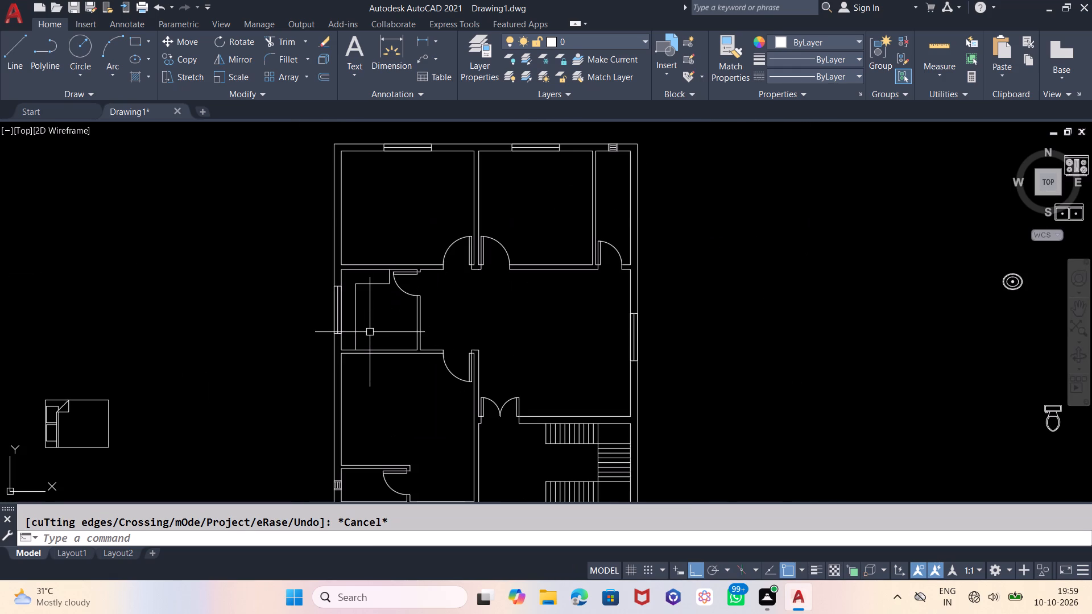
{"action": "scroll", "coordinate": [430, 284], "scroll_direction": "down", "scroll_amount": 1}
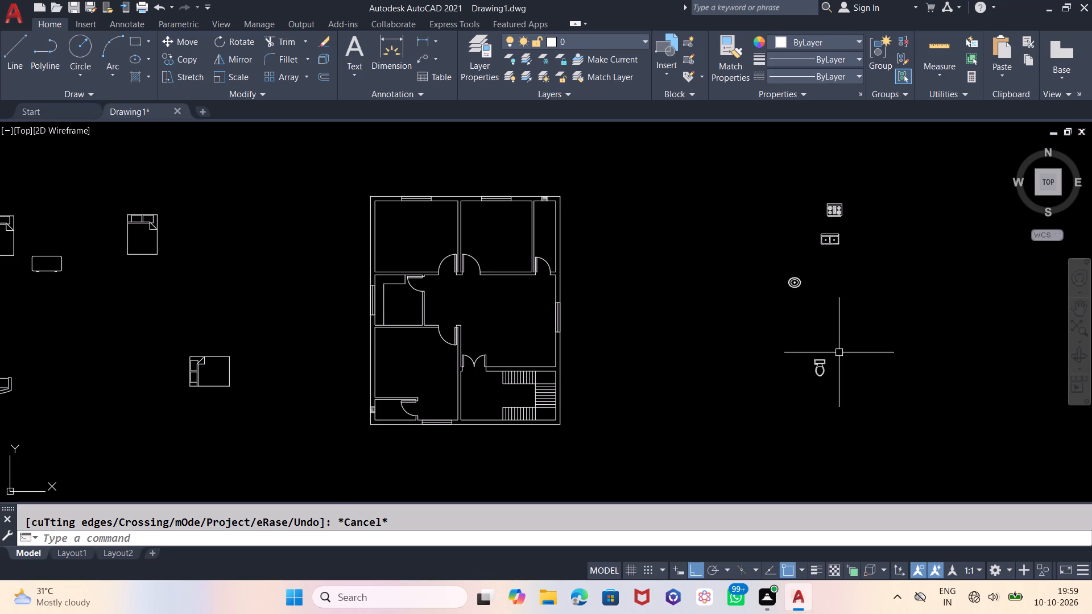
{"action": "left_click", "coordinate": [838, 352]}
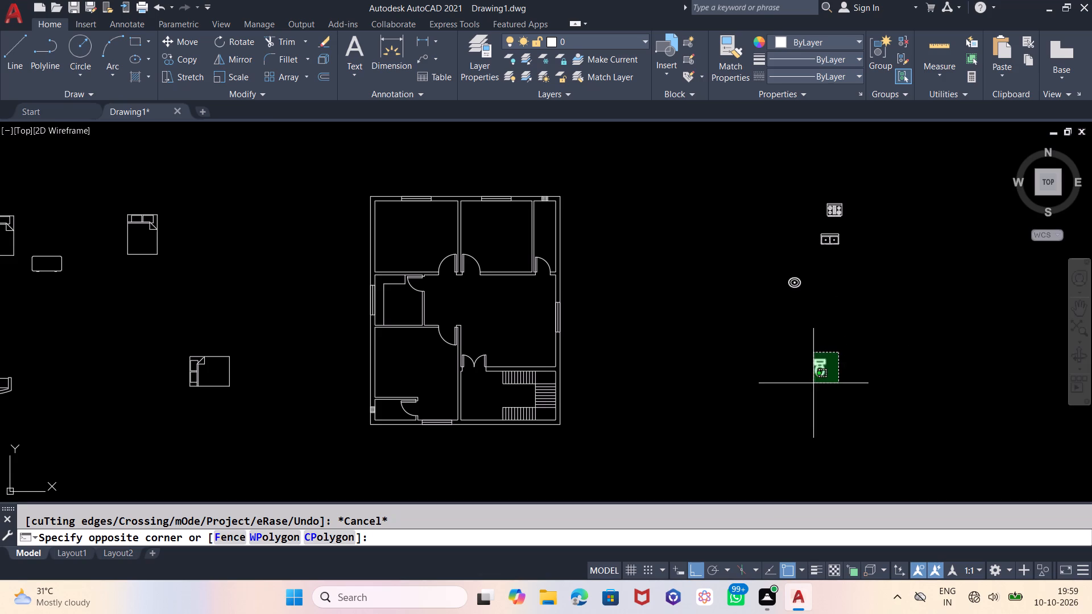
{"action": "left_click", "coordinate": [809, 385]}
{"action": "type", "text": "SC"}
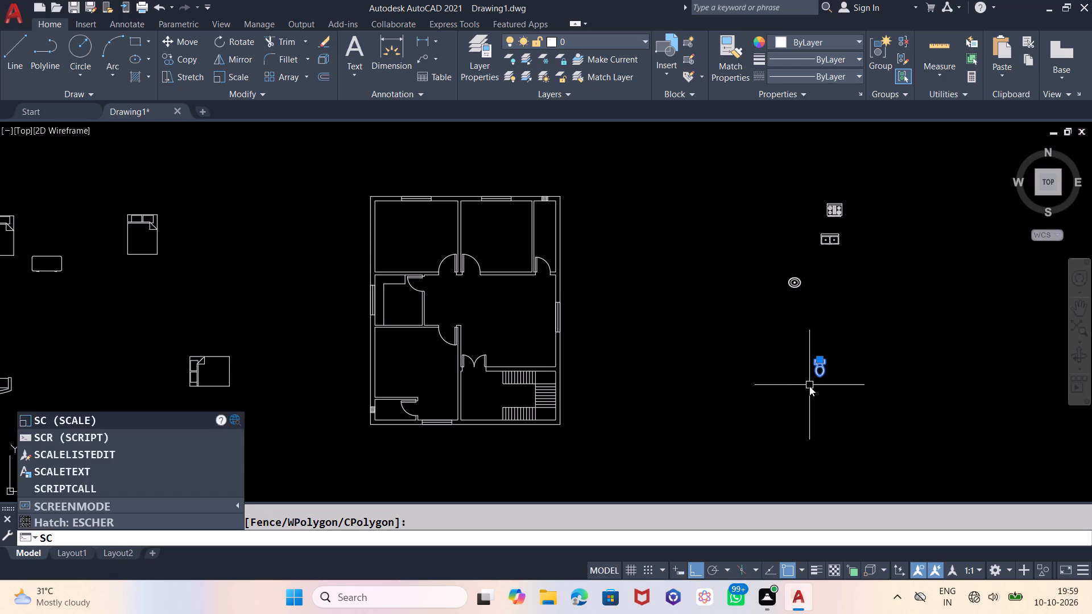
{"action": "key", "text": "Return"}
{"action": "left_click", "coordinate": [807, 386]}
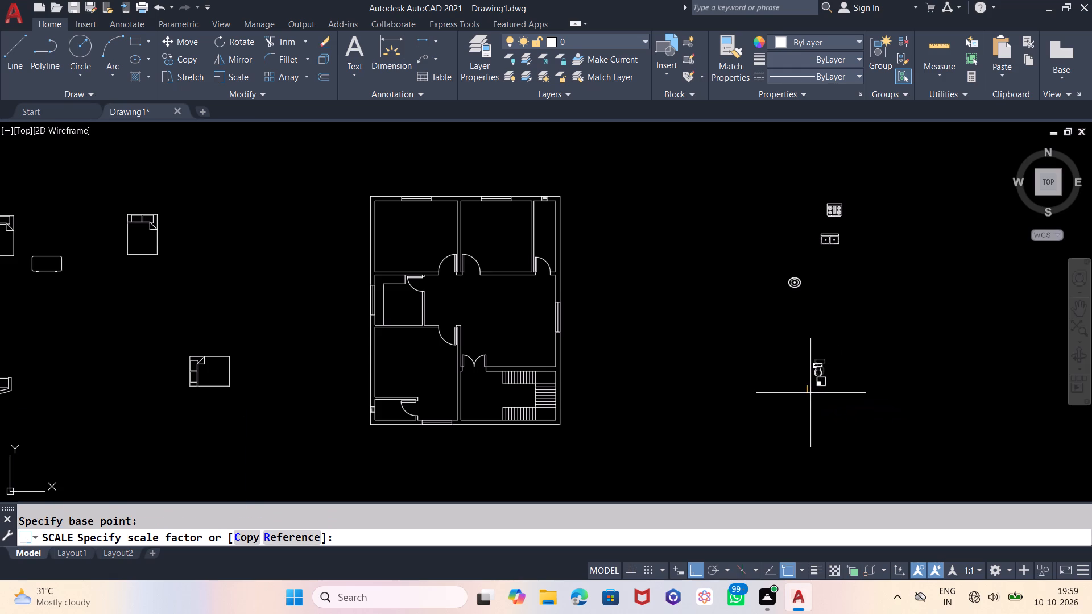
{"action": "left_click", "coordinate": [810, 393]}
Copy the scaled toilet block, placing the copy about 8'-7" west of the original.
{"action": "left_click", "coordinate": [821, 366]}
{"action": "type", "text": "CP"}
{"action": "key", "text": "Return"}
{"action": "scroll", "coordinate": [828, 361], "scroll_direction": "up", "scroll_amount": 2}
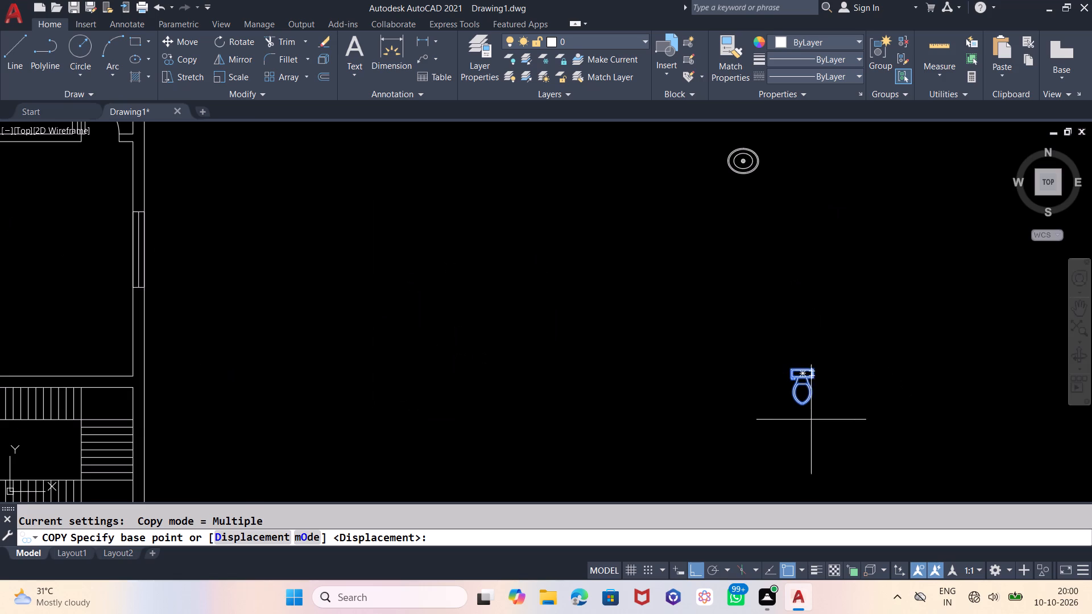
{"action": "left_click", "coordinate": [806, 417]}
{"action": "scroll", "coordinate": [879, 403], "scroll_direction": "down", "scroll_amount": 2}
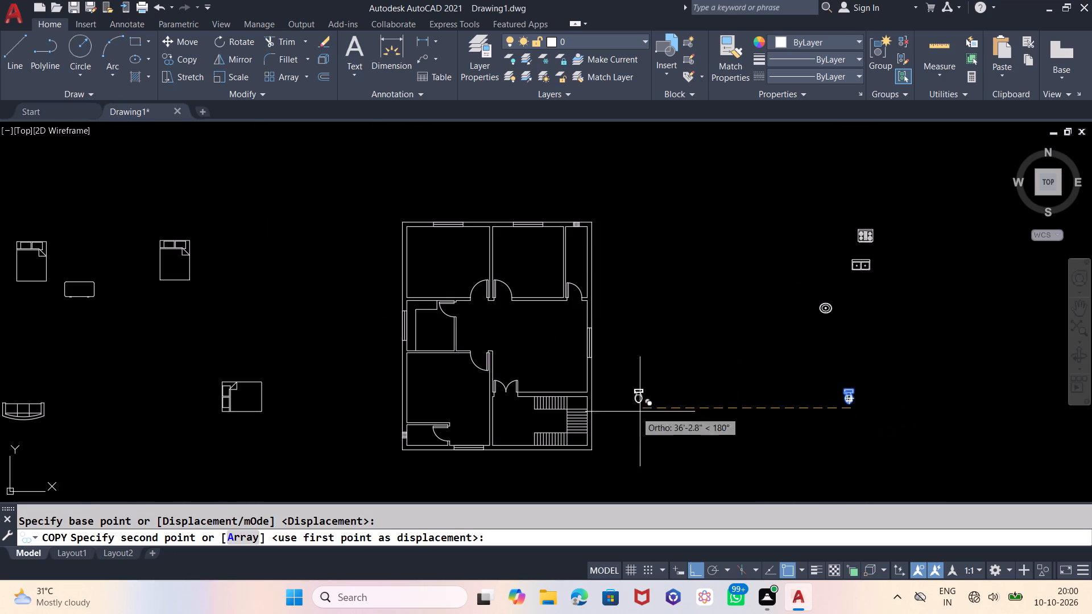
{"action": "left_click", "coordinate": [800, 424]}
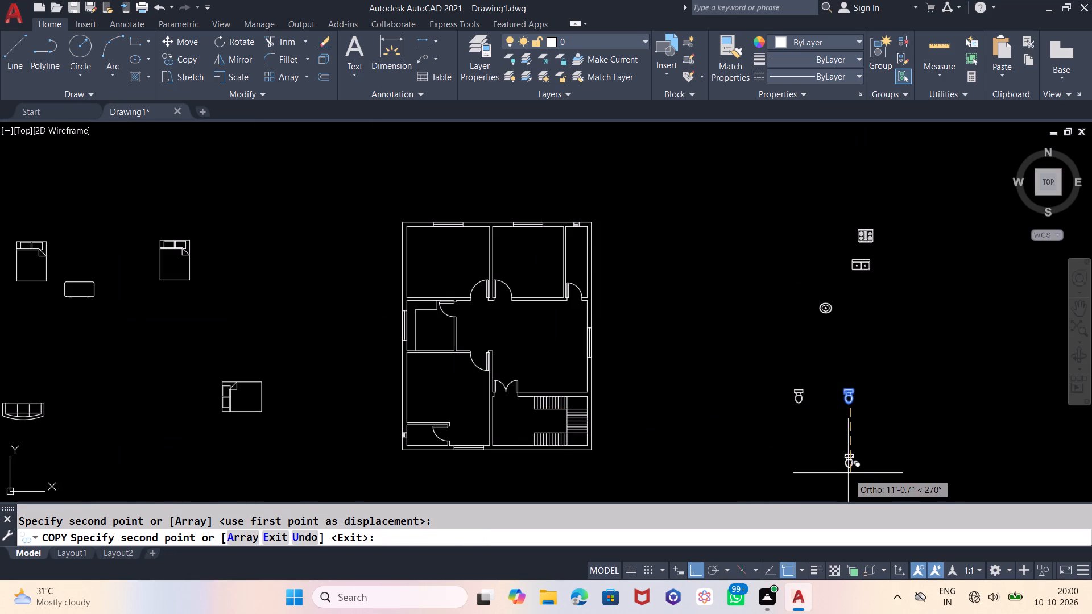
{"action": "key", "text": "Escape"}
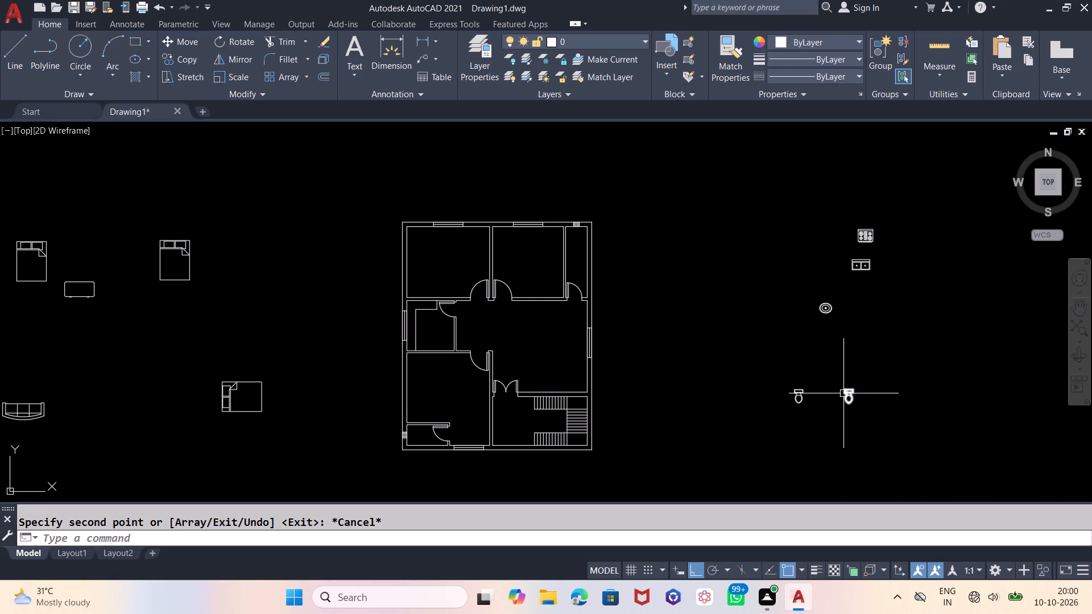
Rotate the eastern toilet block 270° about a point just south of it.
{"action": "left_click", "coordinate": [843, 393]}
{"action": "key", "text": "r"}
{"action": "key", "text": "o"}
{"action": "key", "text": "Return"}
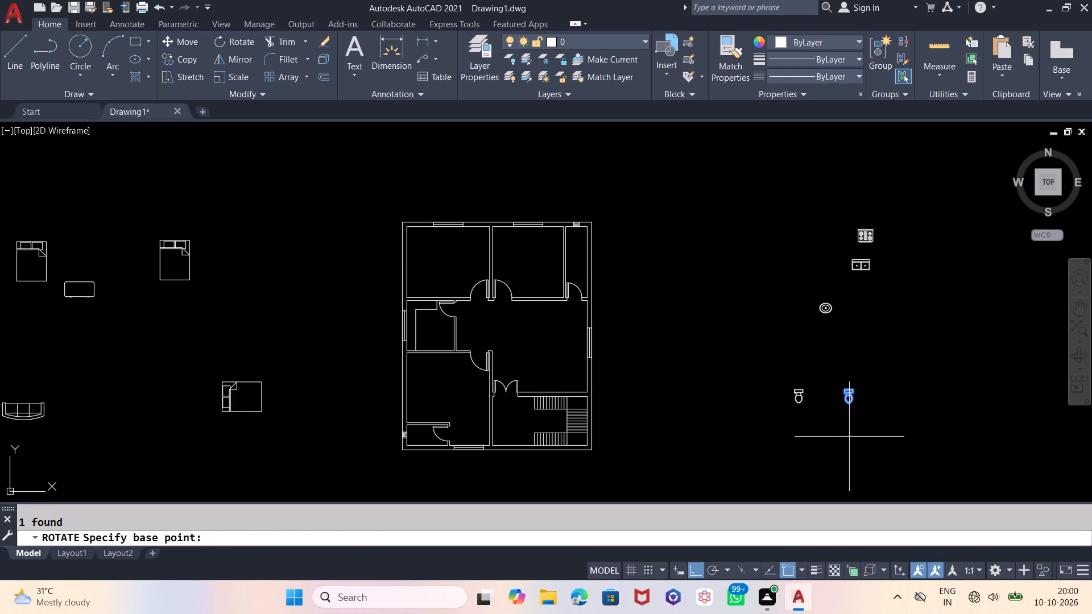
{"action": "left_click", "coordinate": [849, 437]}
{"action": "left_click", "coordinate": [820, 479]}
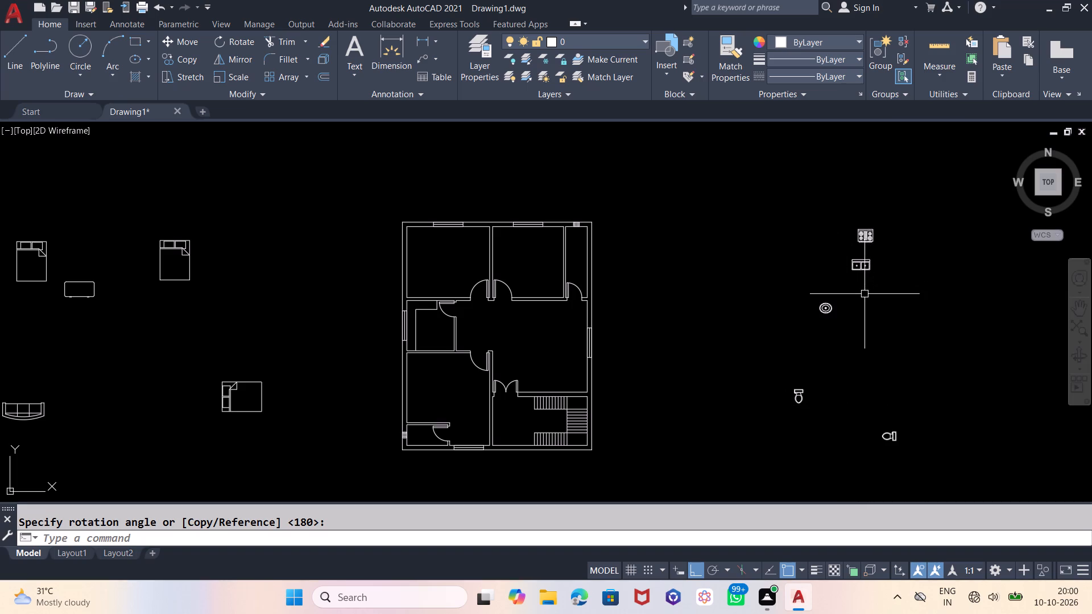
Scale the oval washbasin block down slightly by eye about a point just south of it.
{"action": "left_click", "coordinate": [828, 303]}
{"action": "type", "text": "SC"}
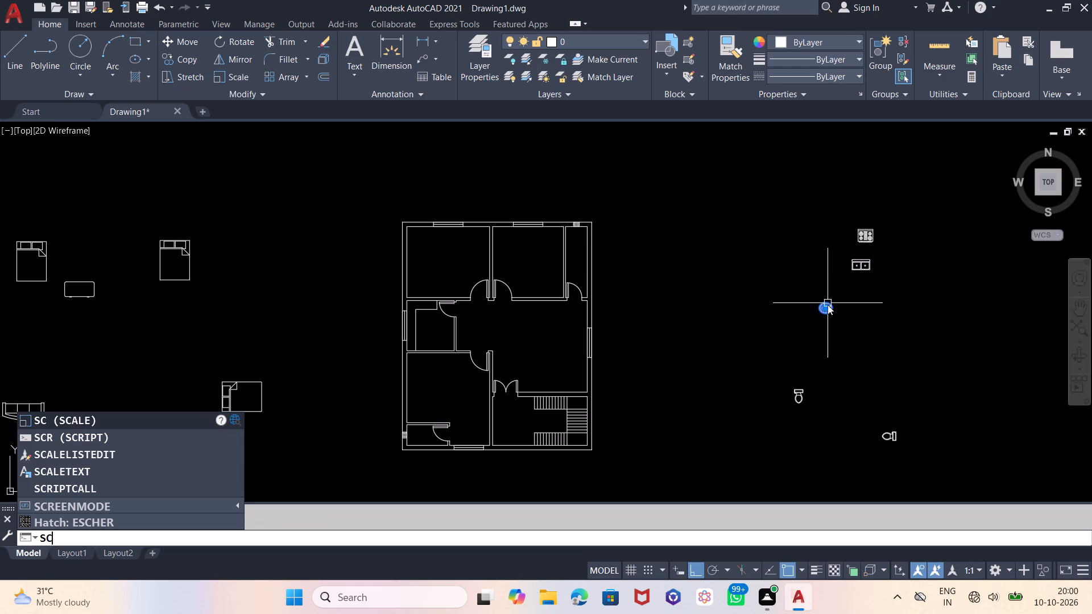
{"action": "key", "text": "Return"}
{"action": "left_click", "coordinate": [820, 338]}
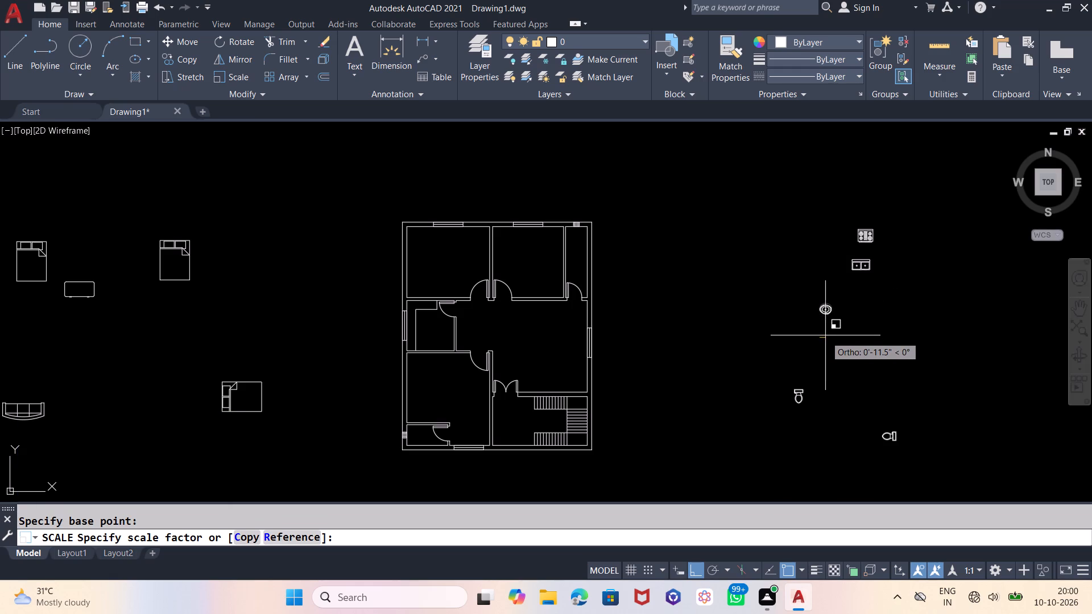
{"action": "left_click", "coordinate": [825, 335]}
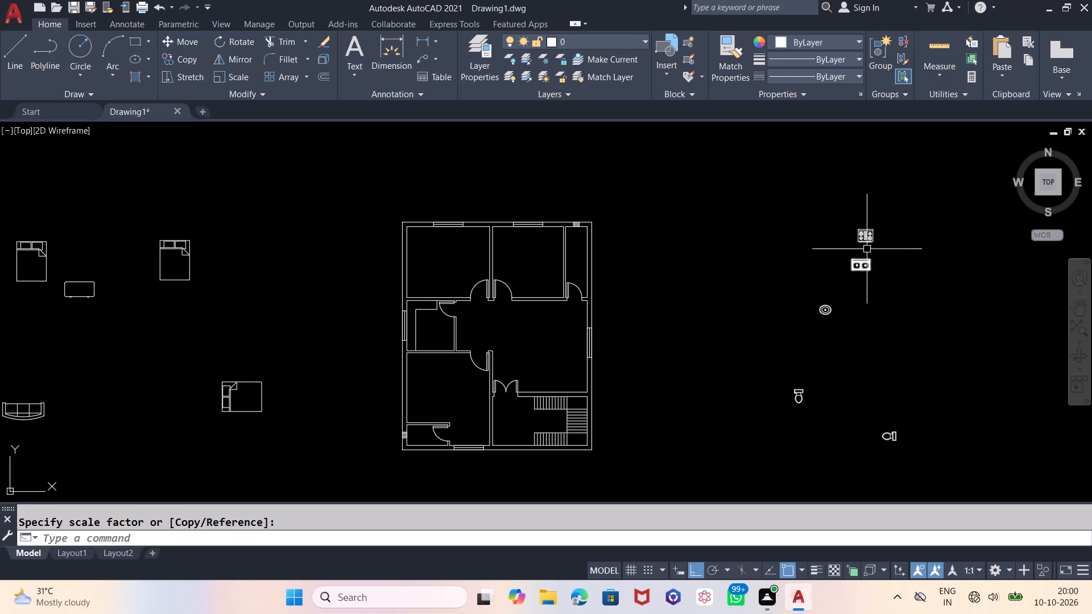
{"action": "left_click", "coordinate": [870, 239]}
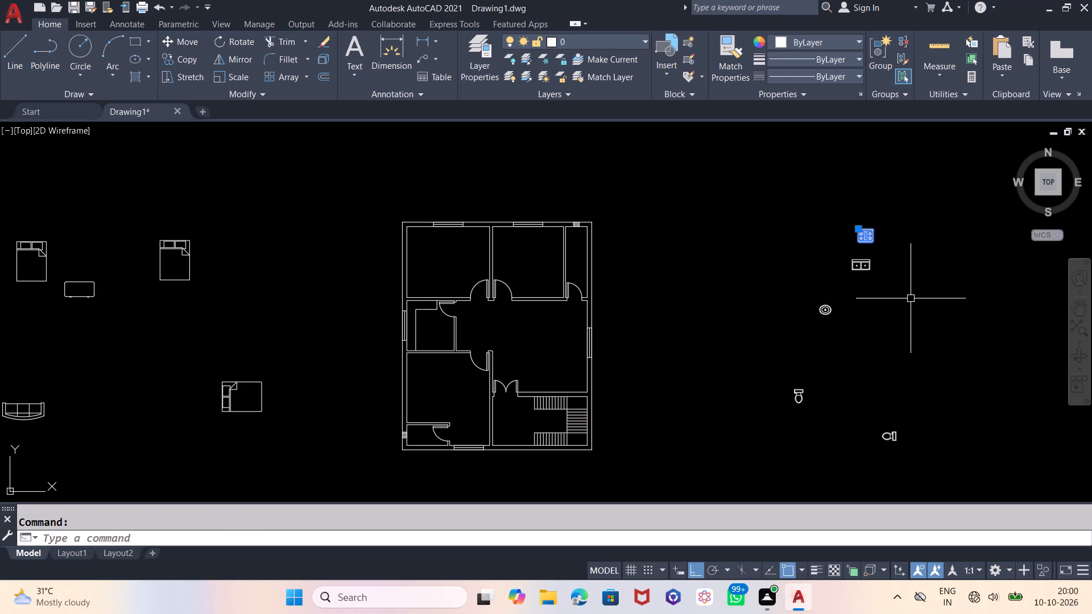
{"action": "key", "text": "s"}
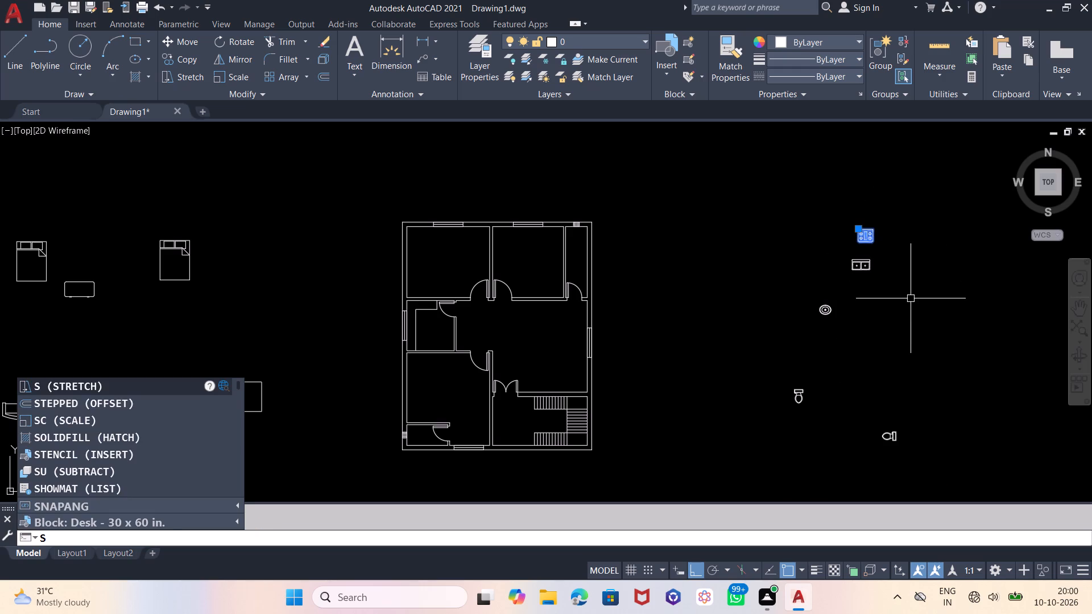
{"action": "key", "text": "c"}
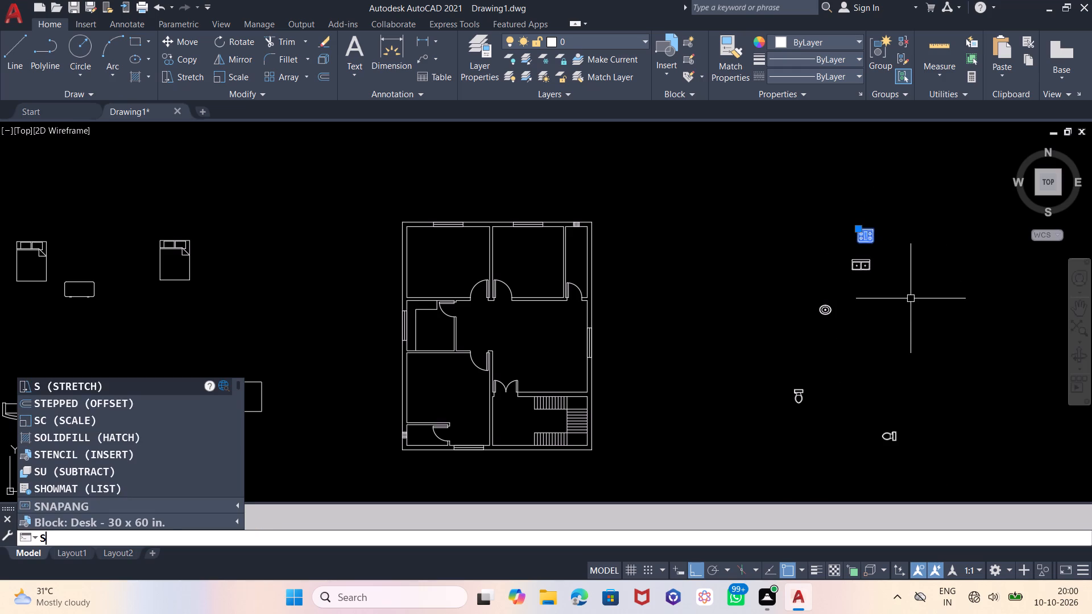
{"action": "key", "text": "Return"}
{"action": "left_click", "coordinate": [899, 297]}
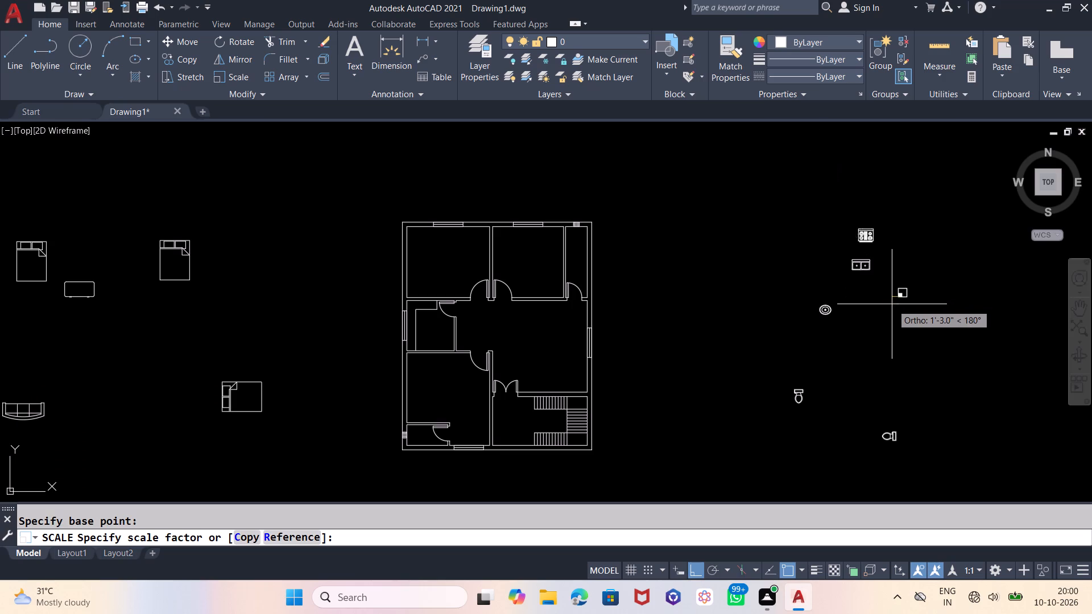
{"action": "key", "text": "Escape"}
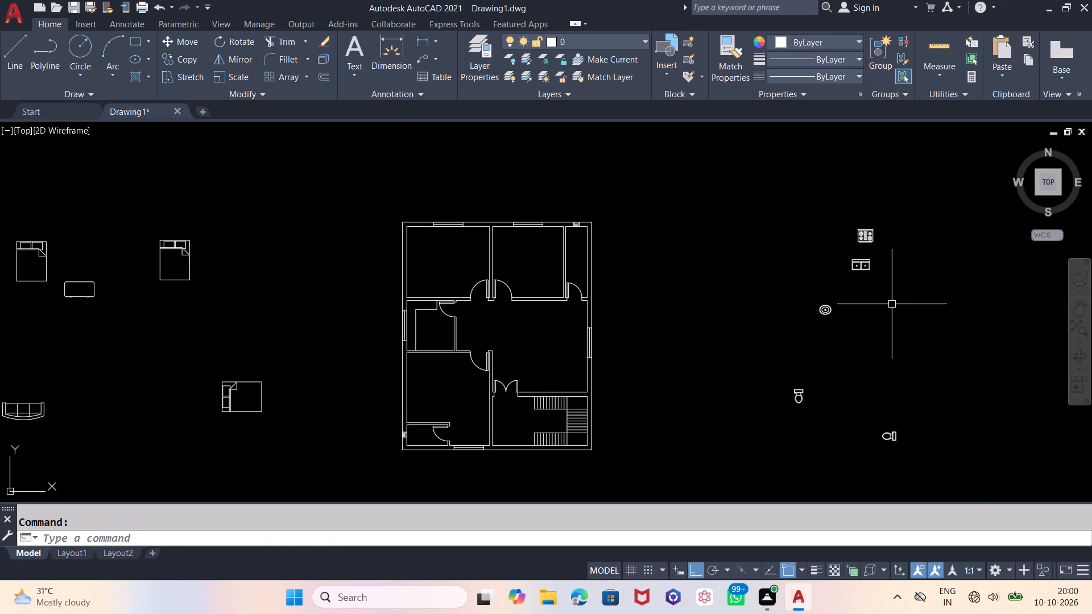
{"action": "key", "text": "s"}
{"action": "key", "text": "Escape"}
Rotate the stove block 90° counterclockwise about a point just south-east of it.
{"action": "left_click", "coordinate": [870, 237]}
{"action": "key", "text": "BackSpace"}
{"action": "key", "text": "BackSpace"}
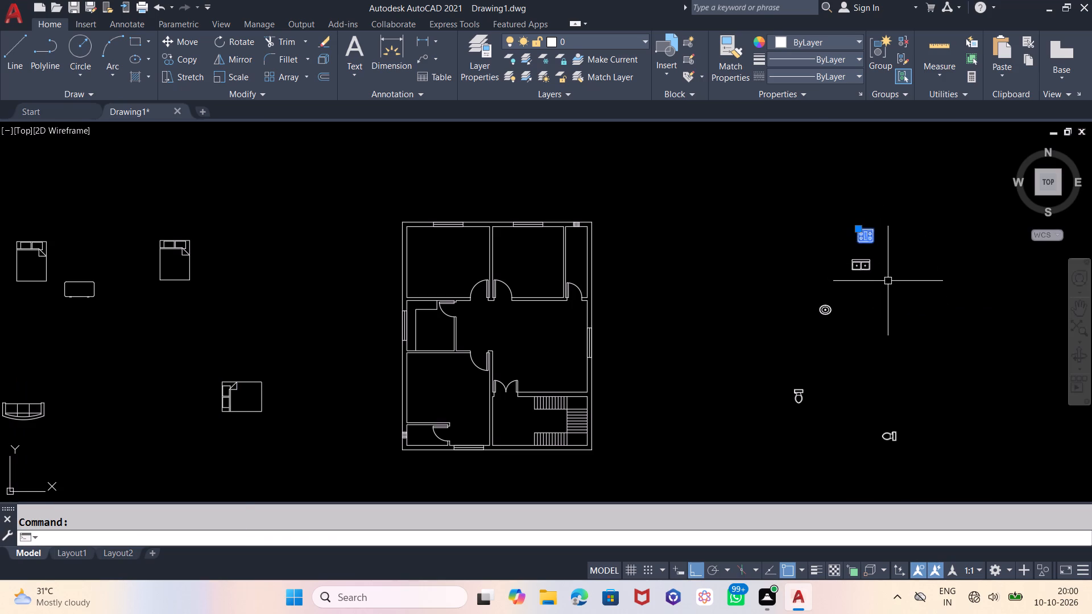
{"action": "type", "text": "RO"}
{"action": "key", "text": "Return"}
{"action": "left_click", "coordinate": [888, 283]}
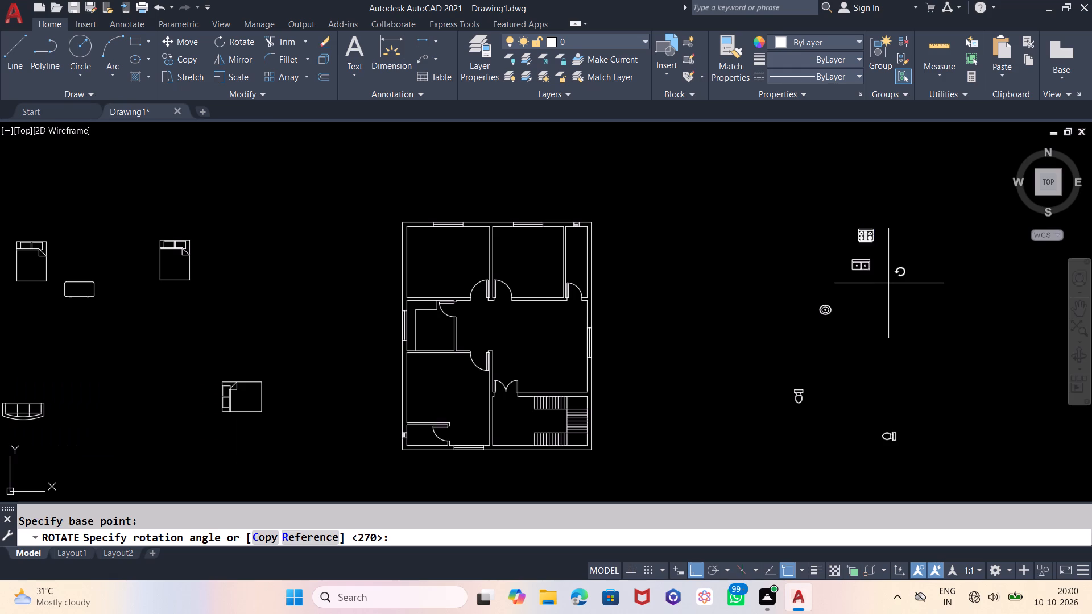
{"action": "left_click", "coordinate": [882, 251]}
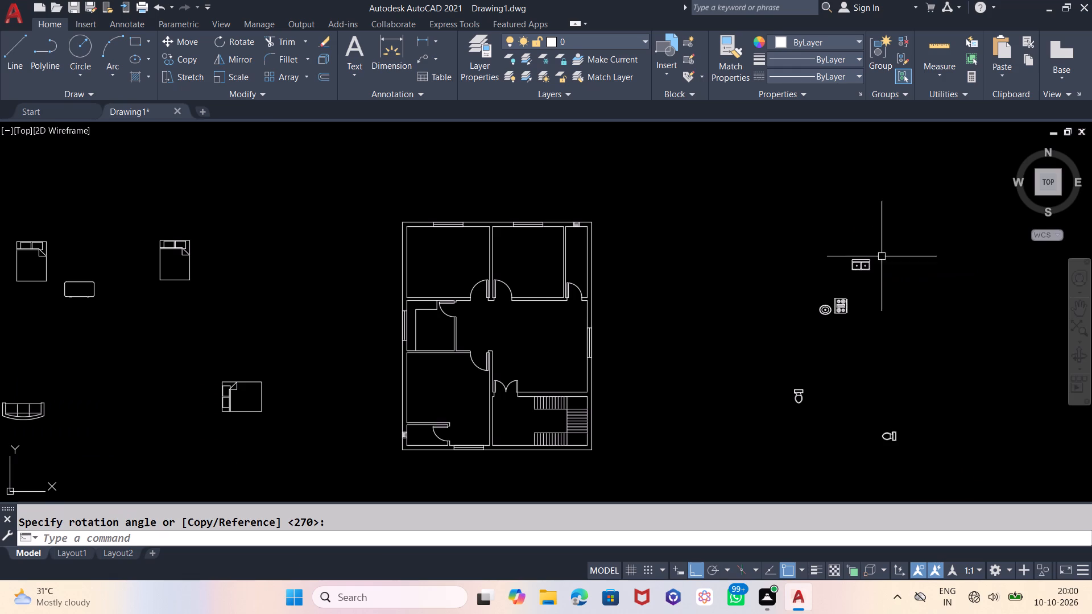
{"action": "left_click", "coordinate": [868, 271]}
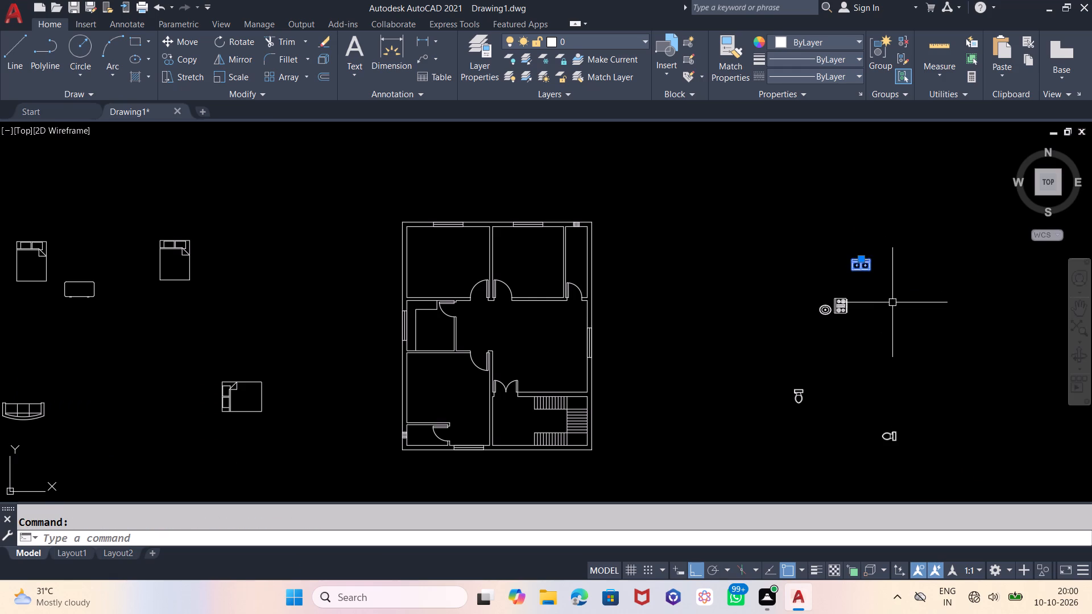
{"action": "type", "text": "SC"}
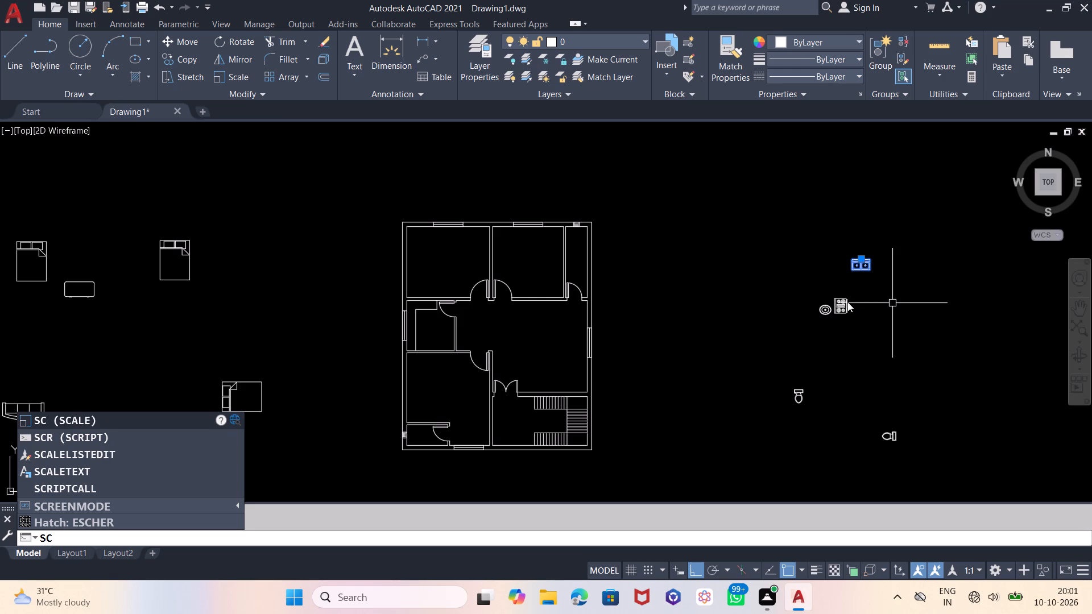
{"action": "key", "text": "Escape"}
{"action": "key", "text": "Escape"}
Scale the double sink and stove blocks down together by eye about a point east of them.
{"action": "left_click", "coordinate": [863, 260]}
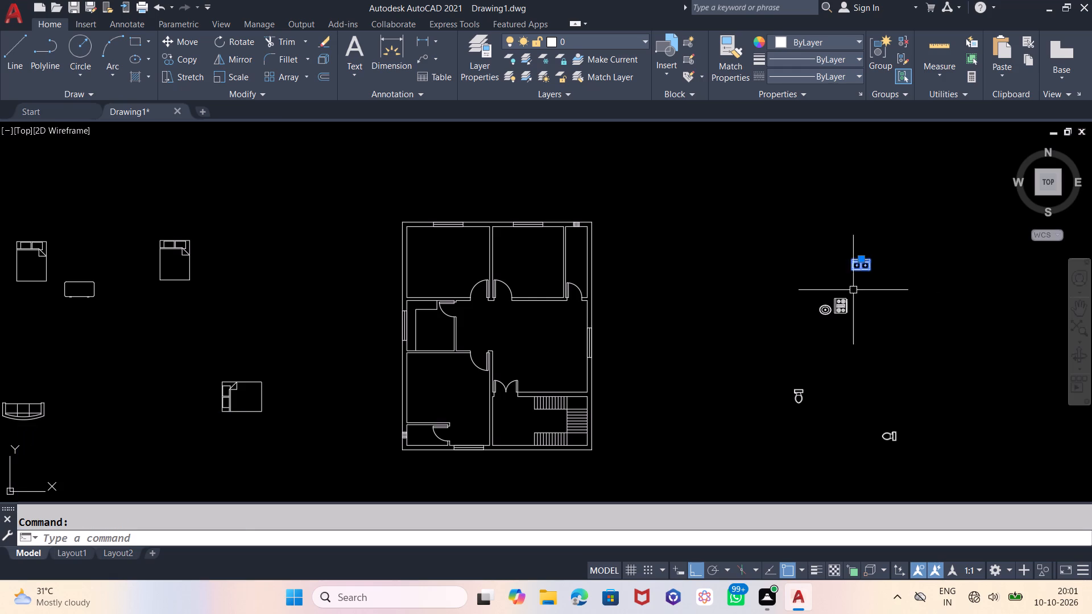
{"action": "left_click", "coordinate": [846, 301]}
{"action": "type", "text": "SC"}
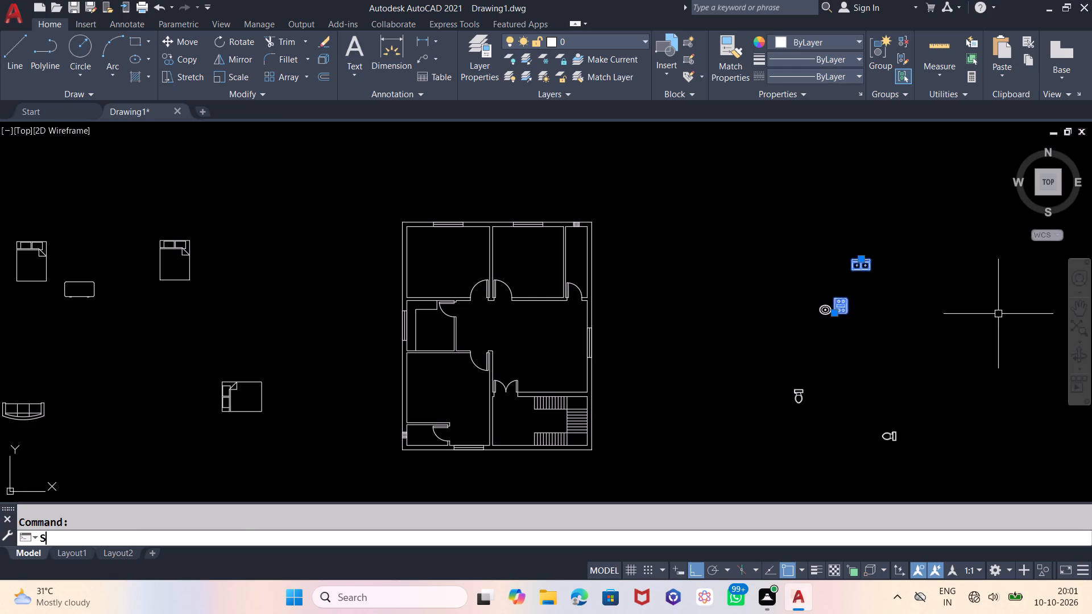
{"action": "key", "text": "Return"}
{"action": "left_click", "coordinate": [969, 300]}
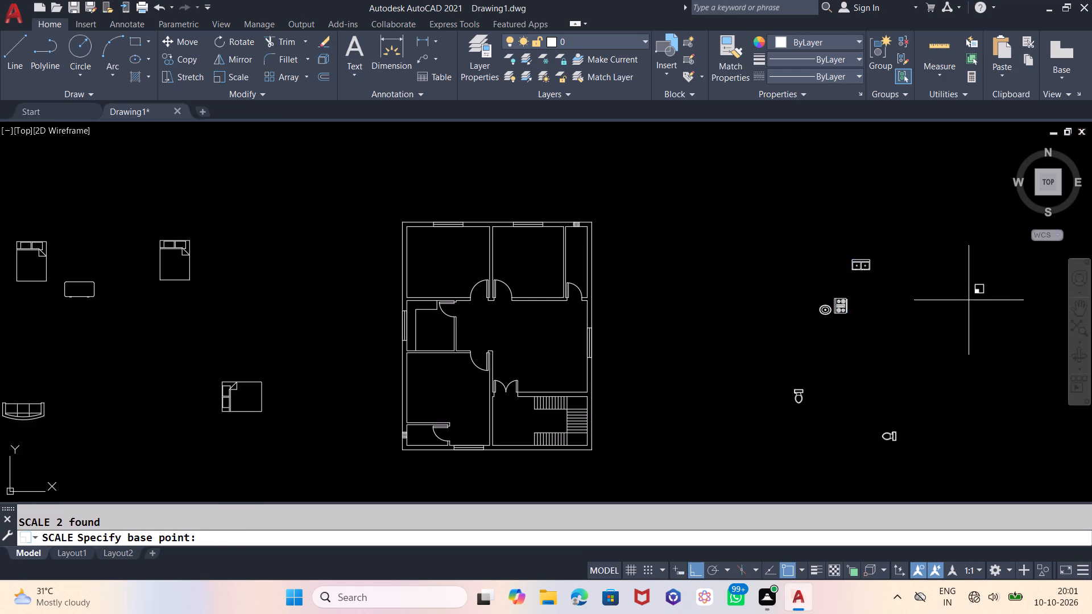
{"action": "left_click", "coordinate": [991, 320]}
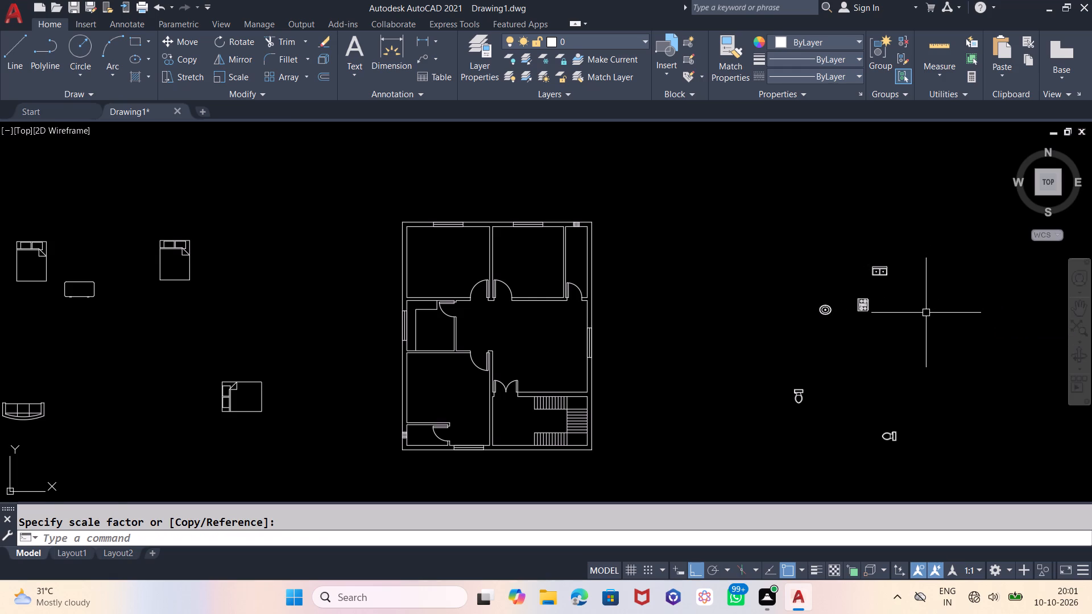
With Ortho off, move the double sink block onto the kitchen counter's north leg, against the north wall.
{"action": "key", "text": "F8"}
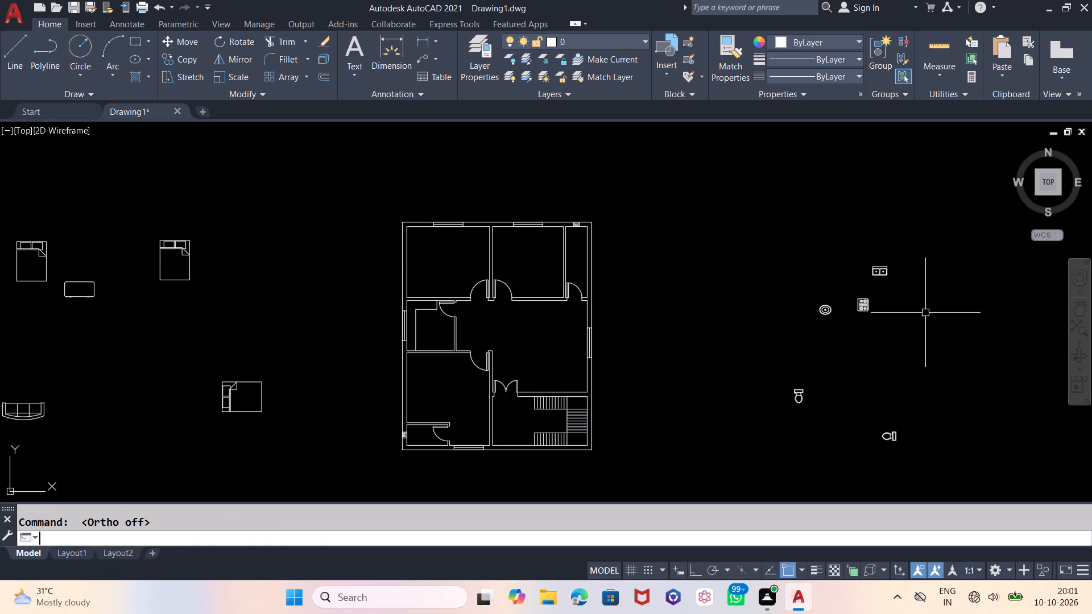
{"action": "left_click", "coordinate": [878, 269]}
{"action": "key", "text": "m"}
{"action": "key", "text": "Return"}
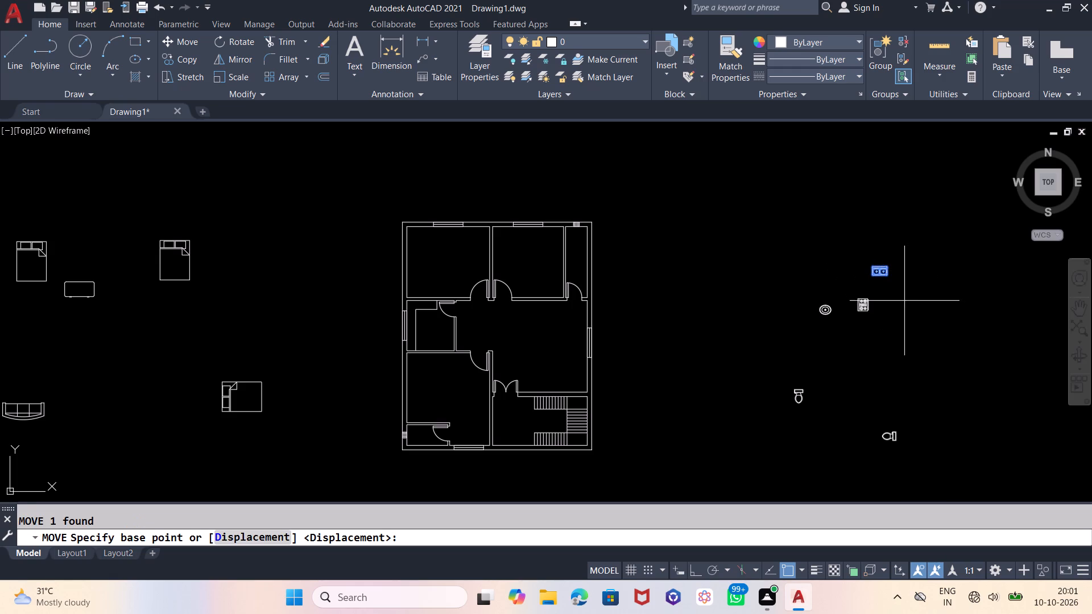
{"action": "left_click", "coordinate": [895, 284]}
{"action": "scroll", "coordinate": [934, 263], "scroll_direction": "down", "scroll_amount": 1}
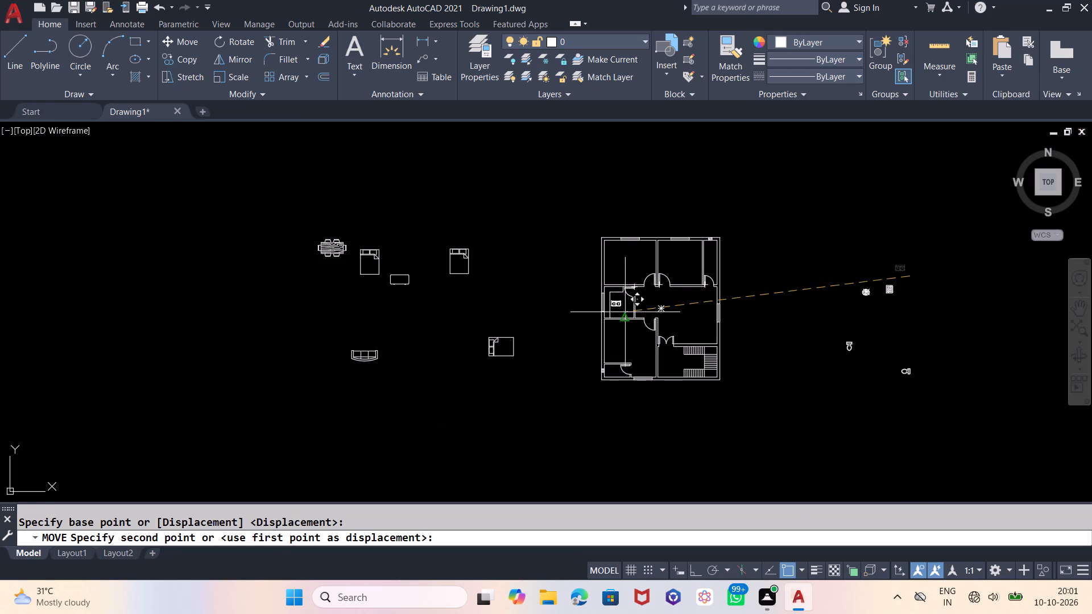
{"action": "scroll", "coordinate": [622, 304], "scroll_direction": "up", "scroll_amount": 5}
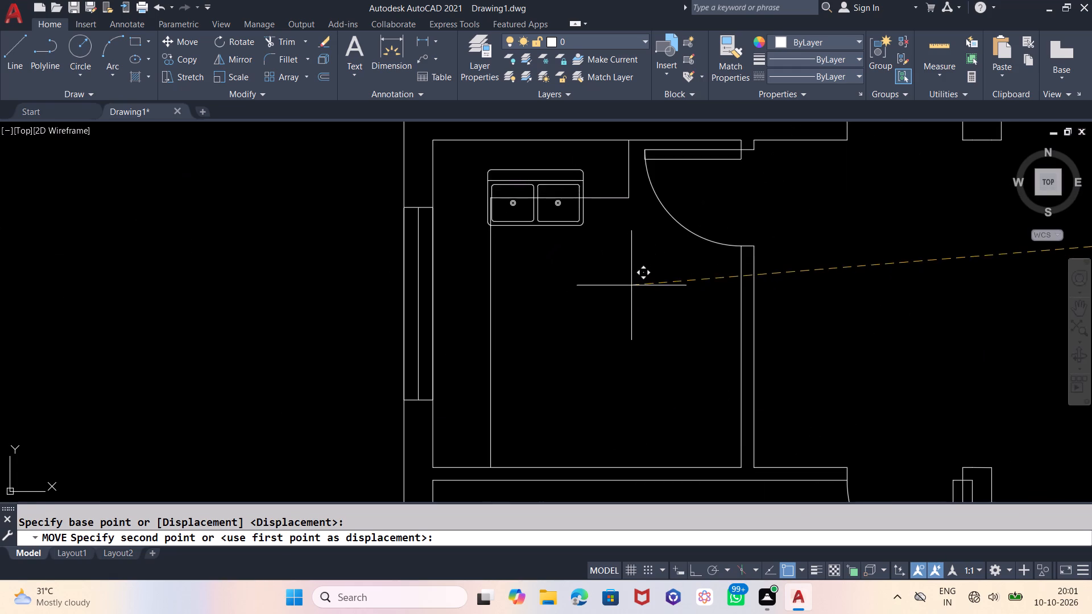
{"action": "middle_click_drag", "start_coordinate": [631, 286], "coordinate": [656, 381]}
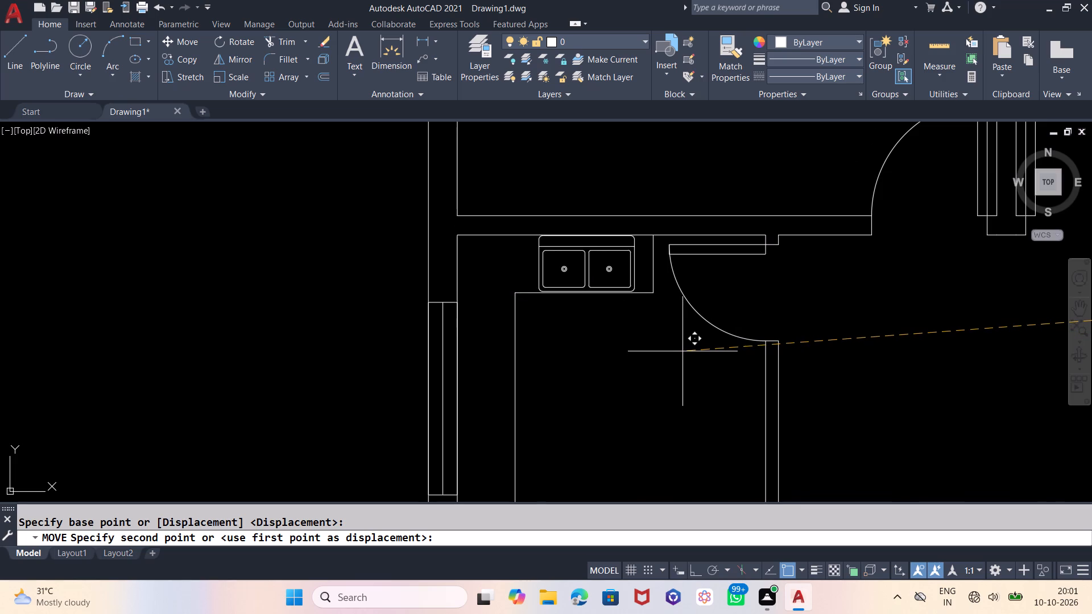
{"action": "left_click", "coordinate": [682, 351]}
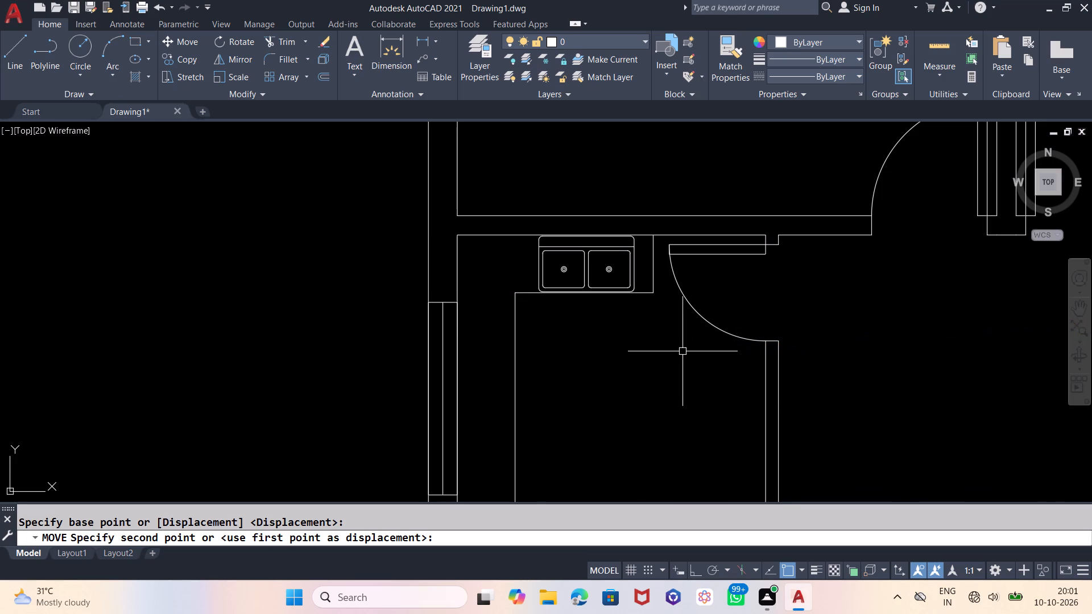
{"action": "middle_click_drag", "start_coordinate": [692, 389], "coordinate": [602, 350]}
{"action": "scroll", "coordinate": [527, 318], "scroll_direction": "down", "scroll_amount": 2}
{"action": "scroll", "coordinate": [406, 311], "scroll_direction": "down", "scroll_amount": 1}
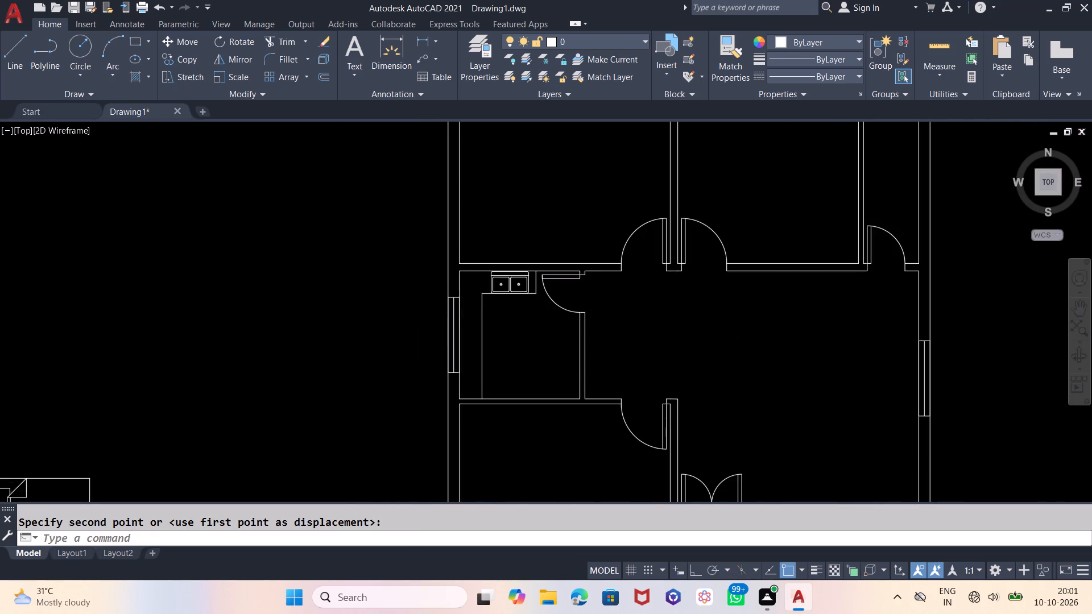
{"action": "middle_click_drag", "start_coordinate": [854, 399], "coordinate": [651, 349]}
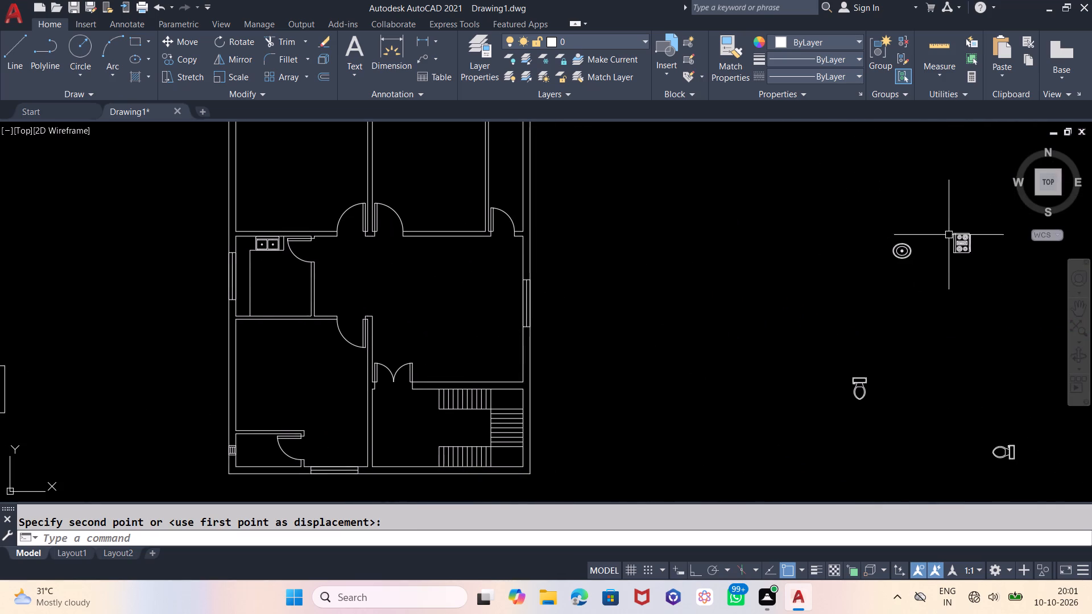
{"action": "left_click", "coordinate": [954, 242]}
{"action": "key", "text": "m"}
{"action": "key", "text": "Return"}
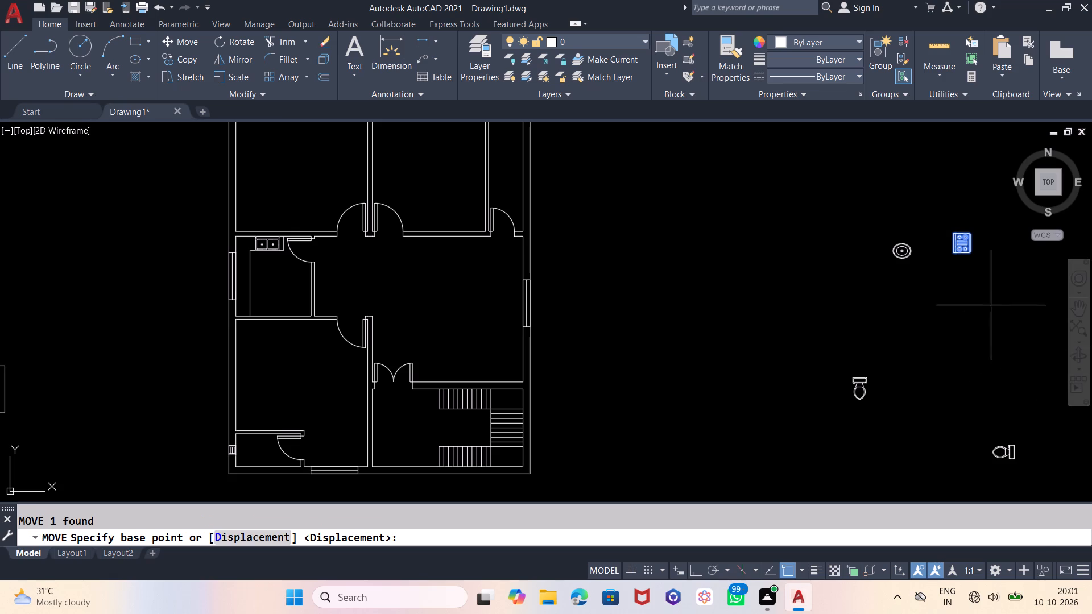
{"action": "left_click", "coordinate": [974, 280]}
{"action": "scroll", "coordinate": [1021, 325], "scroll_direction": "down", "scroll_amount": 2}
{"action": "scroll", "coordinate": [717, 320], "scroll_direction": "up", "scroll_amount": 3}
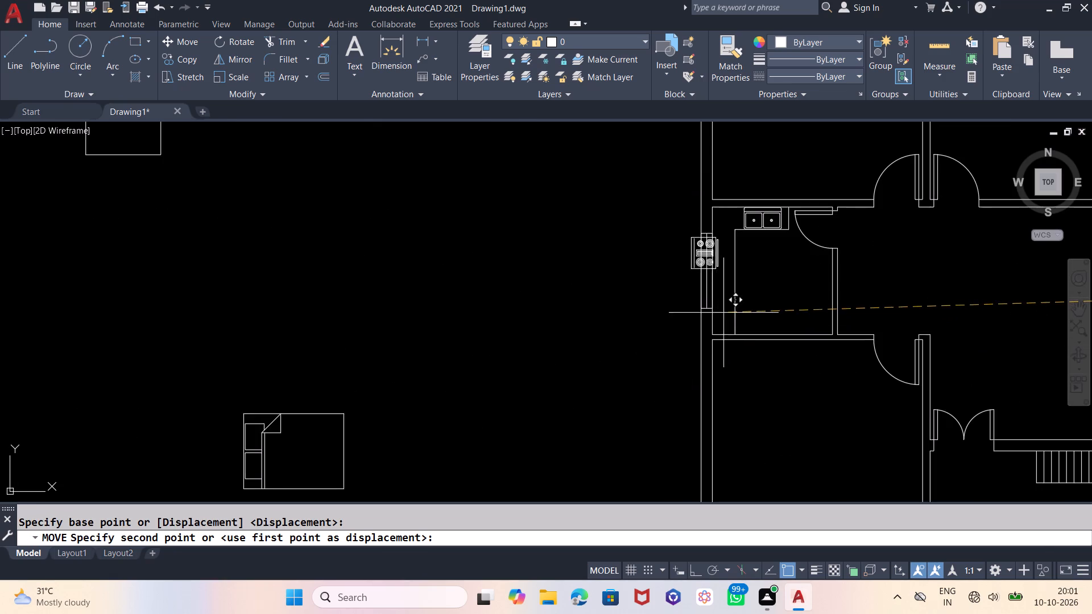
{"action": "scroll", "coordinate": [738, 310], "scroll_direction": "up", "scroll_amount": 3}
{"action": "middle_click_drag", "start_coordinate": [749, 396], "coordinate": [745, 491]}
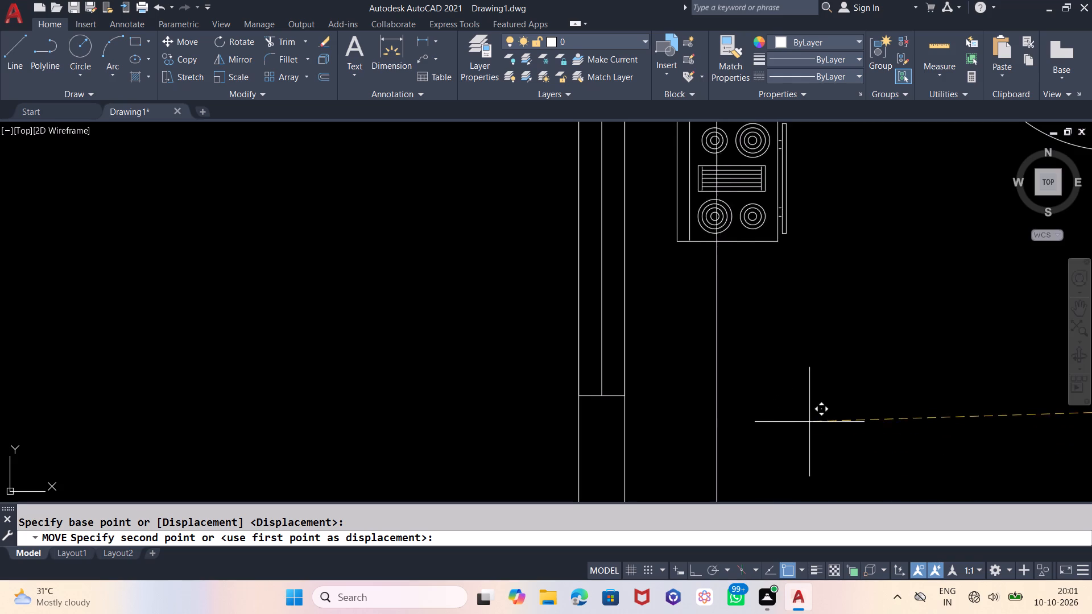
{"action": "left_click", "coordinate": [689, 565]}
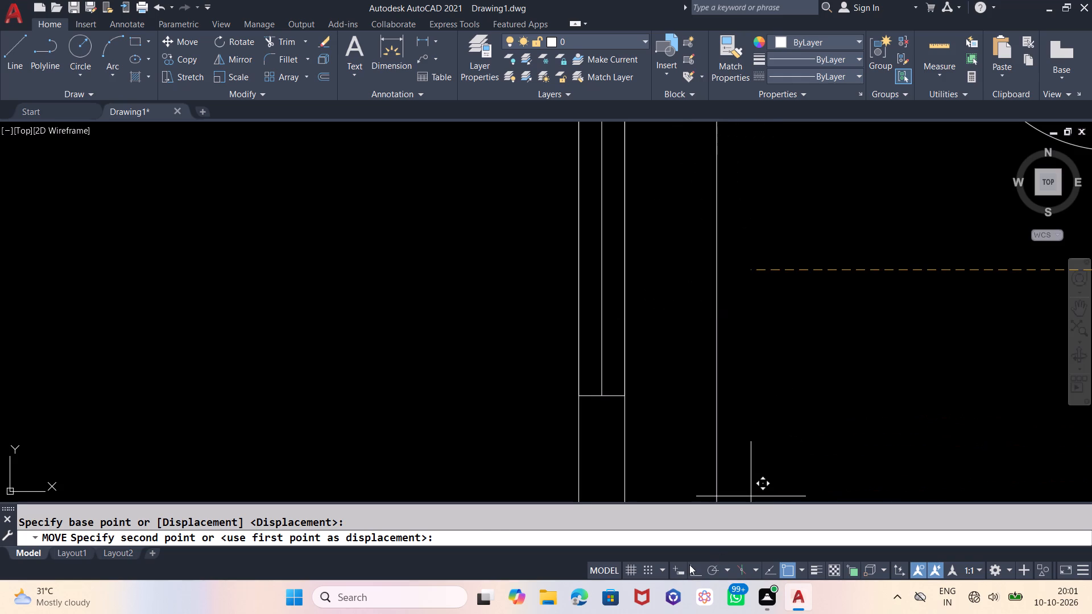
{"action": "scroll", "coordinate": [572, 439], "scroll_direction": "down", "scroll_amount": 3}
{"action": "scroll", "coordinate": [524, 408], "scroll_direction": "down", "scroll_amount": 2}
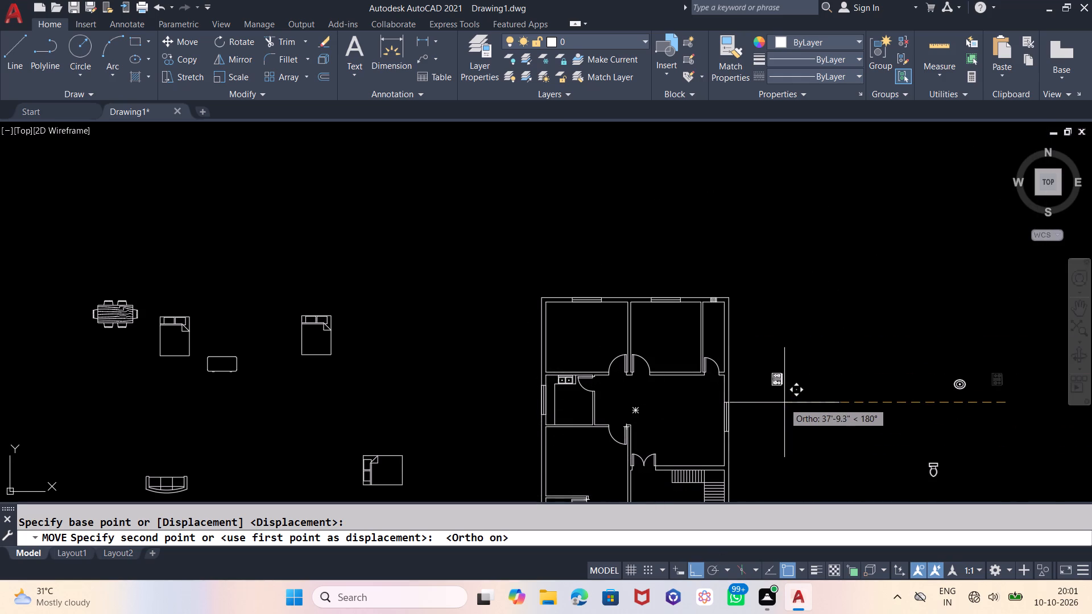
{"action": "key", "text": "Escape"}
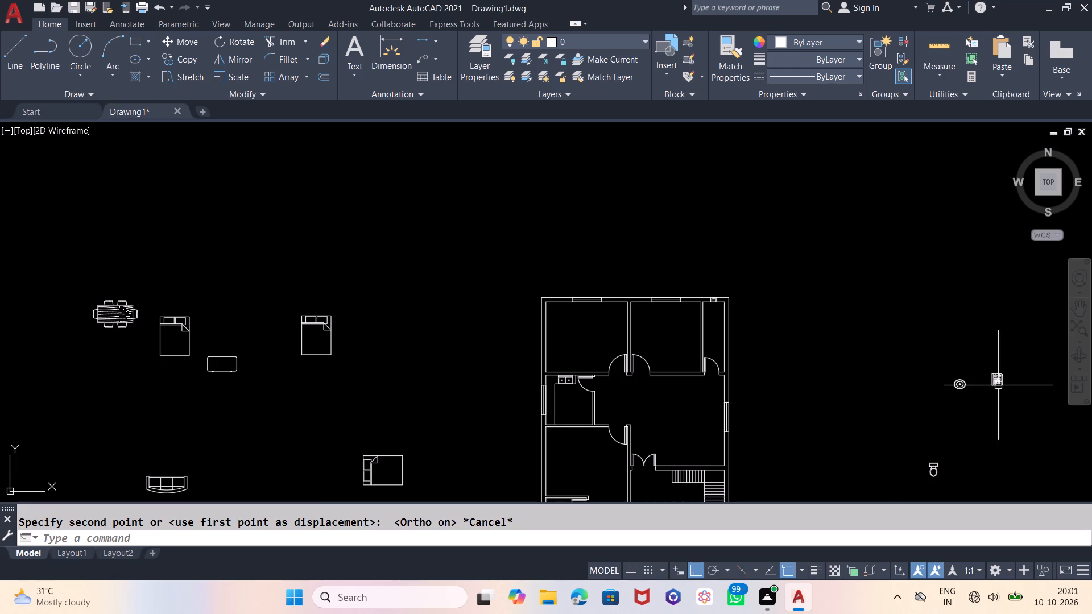
Scale the stove block down by eye about a point just south-west of it.
{"action": "scroll", "coordinate": [992, 384], "scroll_direction": "up", "scroll_amount": 2}
{"action": "left_click", "coordinate": [998, 377]}
{"action": "type", "text": "SC"}
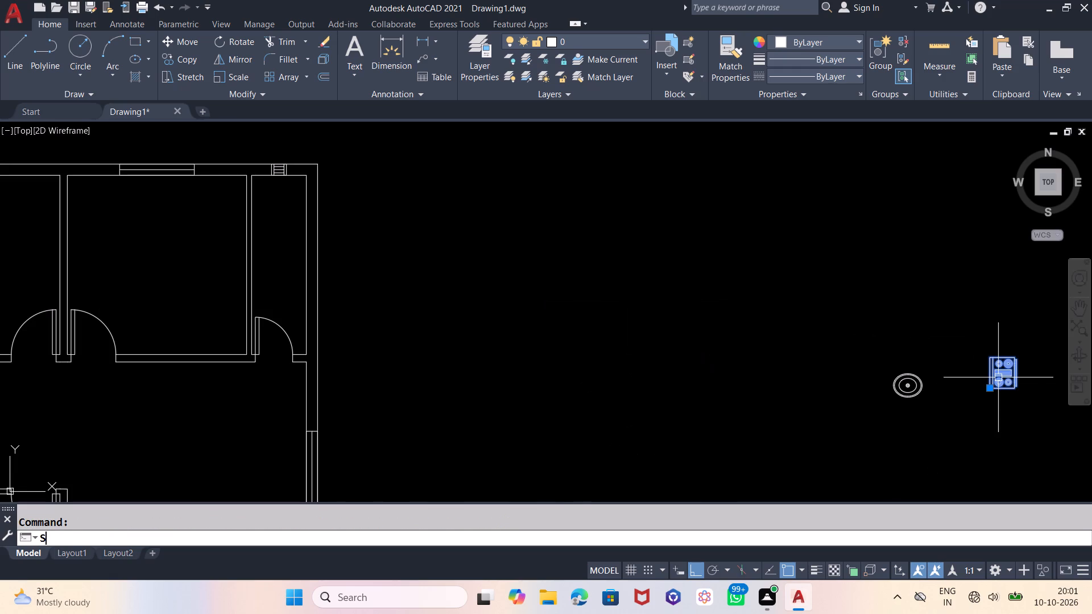
{"action": "key", "text": "Return"}
{"action": "left_click", "coordinate": [982, 412]}
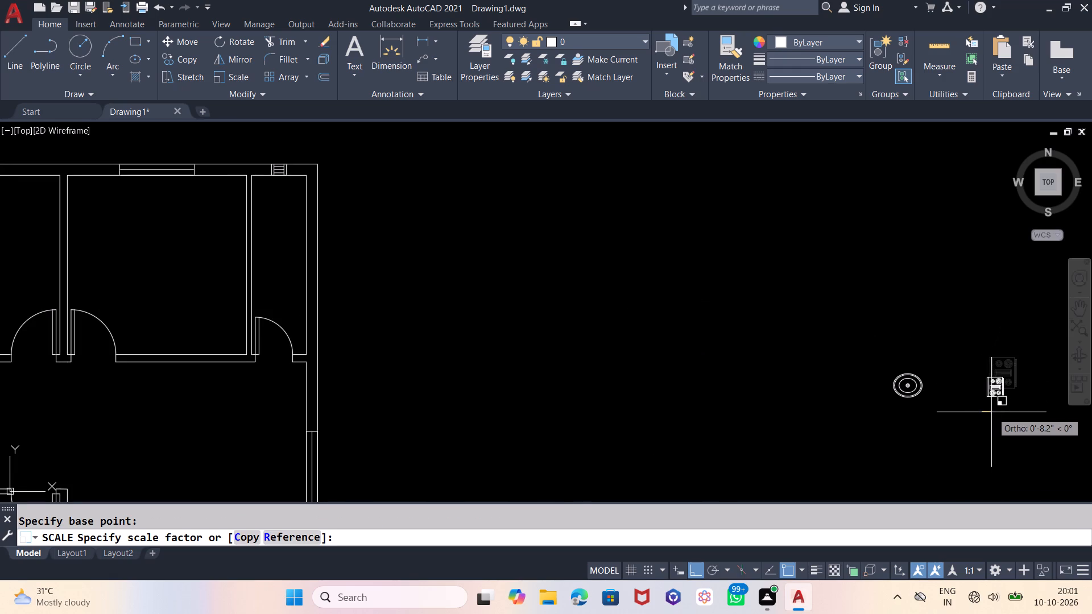
{"action": "left_click", "coordinate": [991, 412]}
With Ortho off, move the stove block onto the kitchen counter's west leg, beside the west window.
{"action": "left_click", "coordinate": [995, 395]}
{"action": "key", "text": "m"}
{"action": "key", "text": "Return"}
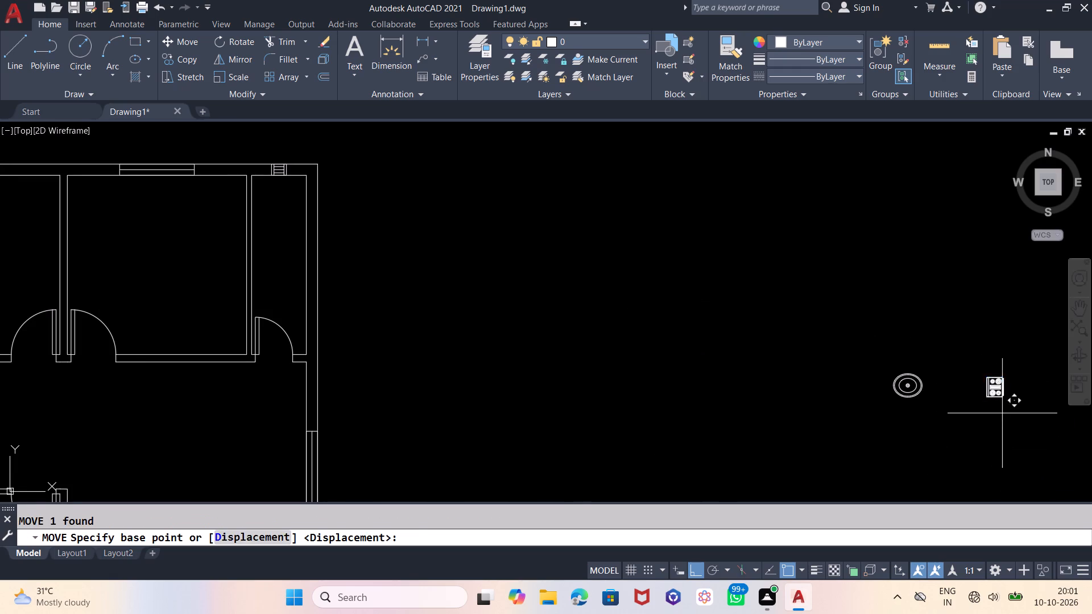
{"action": "left_click", "coordinate": [1002, 413]}
{"action": "key", "text": "F8"}
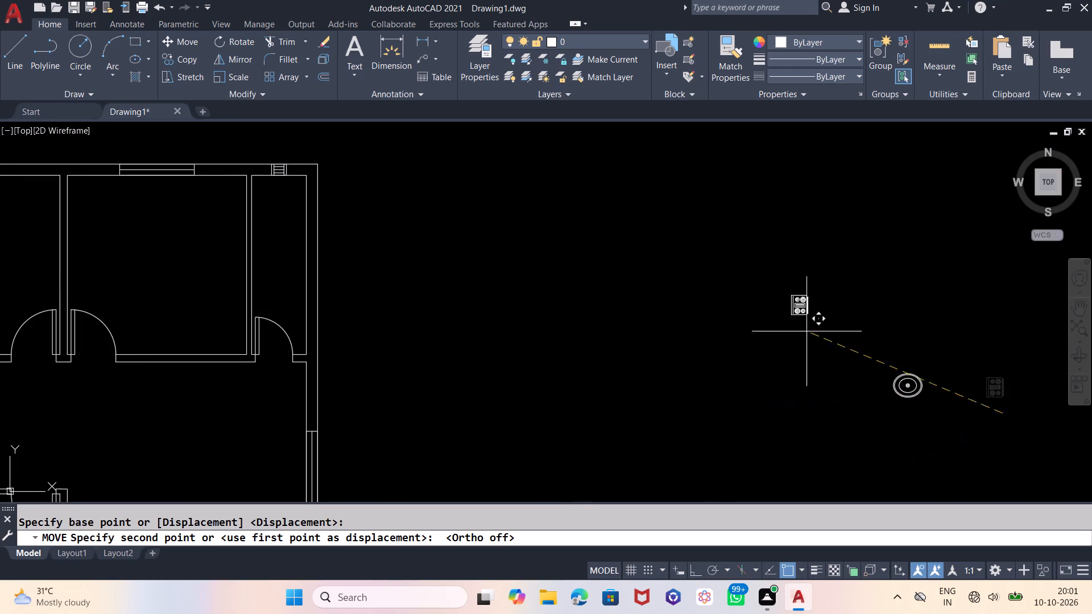
{"action": "scroll", "coordinate": [815, 330], "scroll_direction": "down", "scroll_amount": 2}
{"action": "scroll", "coordinate": [441, 395], "scroll_direction": "up", "scroll_amount": 4}
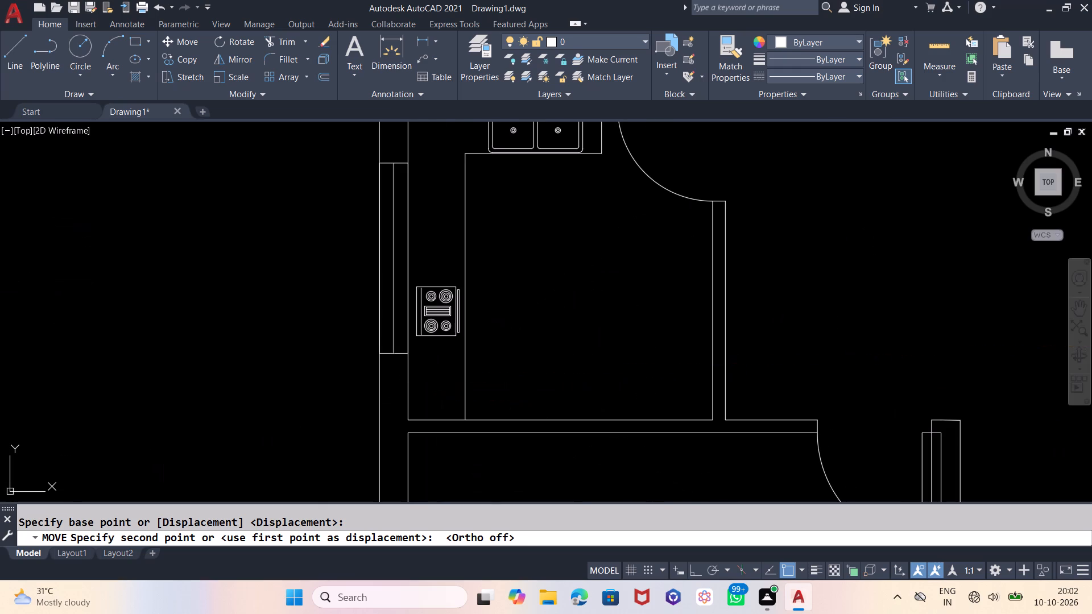
{"action": "left_click", "coordinate": [455, 345]}
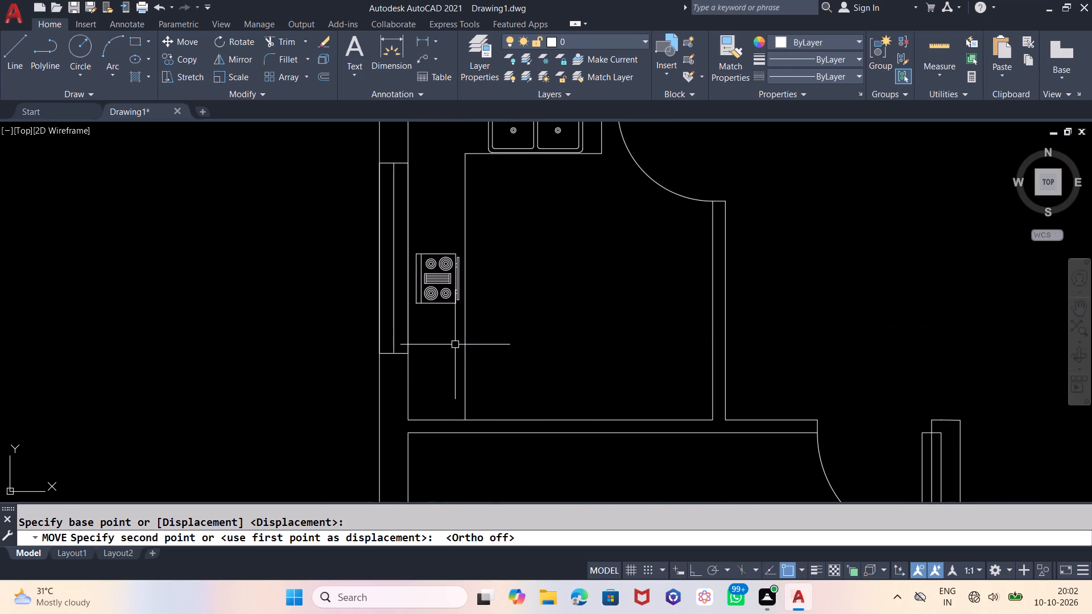
Move the toilet block with its tank facing north into the south-west bathroom, near its north-west corner.
{"action": "scroll", "coordinate": [315, 335], "scroll_direction": "down", "scroll_amount": 1}
{"action": "scroll", "coordinate": [586, 404], "scroll_direction": "down", "scroll_amount": 1}
{"action": "scroll", "coordinate": [411, 399], "scroll_direction": "down", "scroll_amount": 1}
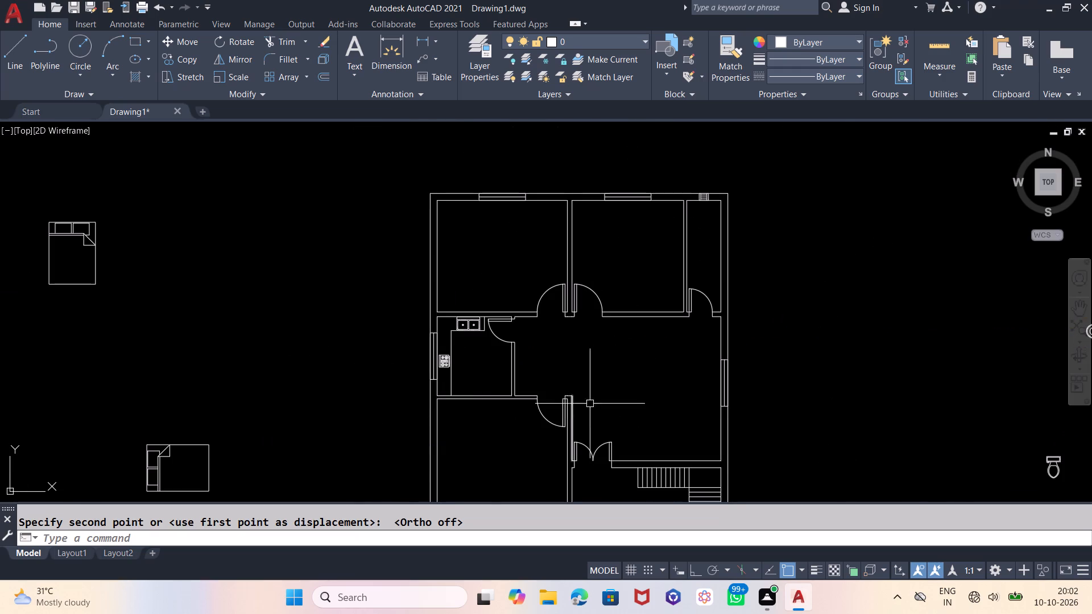
{"action": "scroll", "coordinate": [296, 304], "scroll_direction": "down", "scroll_amount": 1}
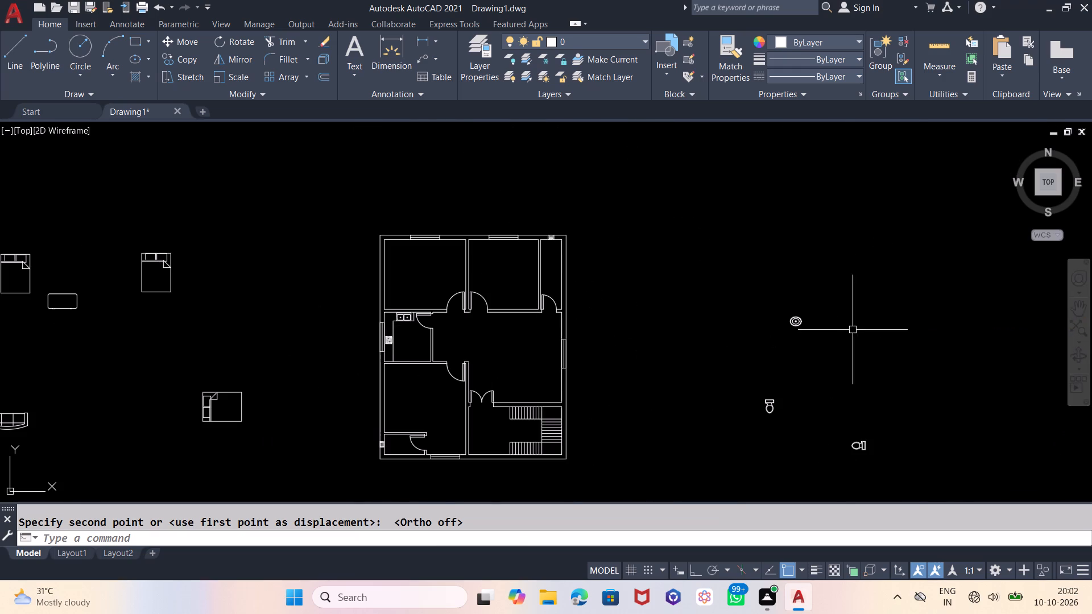
{"action": "left_click", "coordinate": [770, 408]}
{"action": "key", "text": "m"}
{"action": "key", "text": "Return"}
{"action": "left_click", "coordinate": [775, 404]}
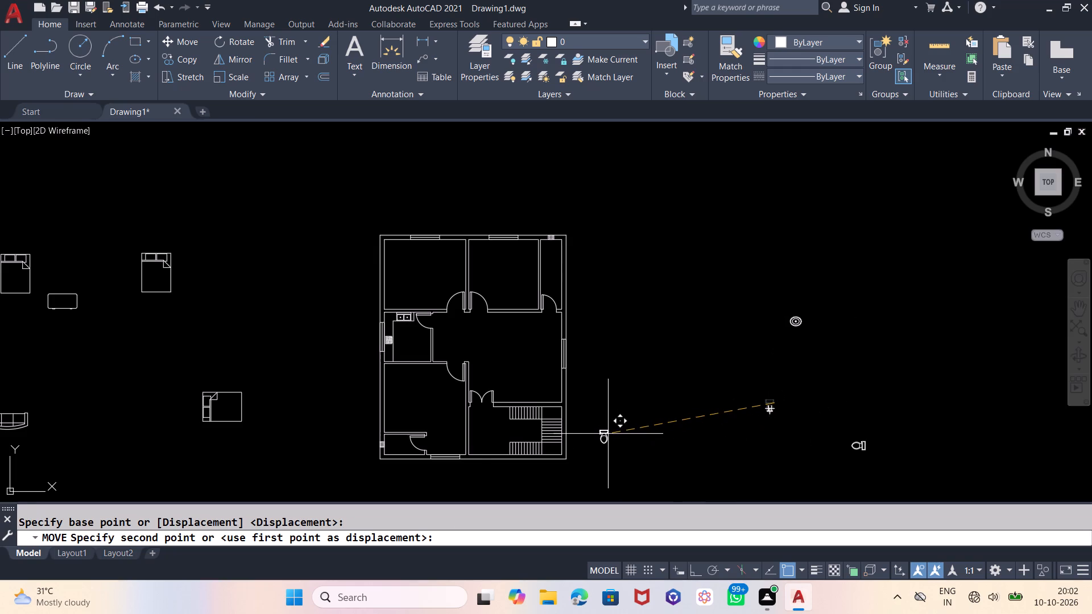
{"action": "scroll", "coordinate": [378, 441], "scroll_direction": "up", "scroll_amount": 3}
{"action": "scroll", "coordinate": [432, 434], "scroll_direction": "up", "scroll_amount": 1}
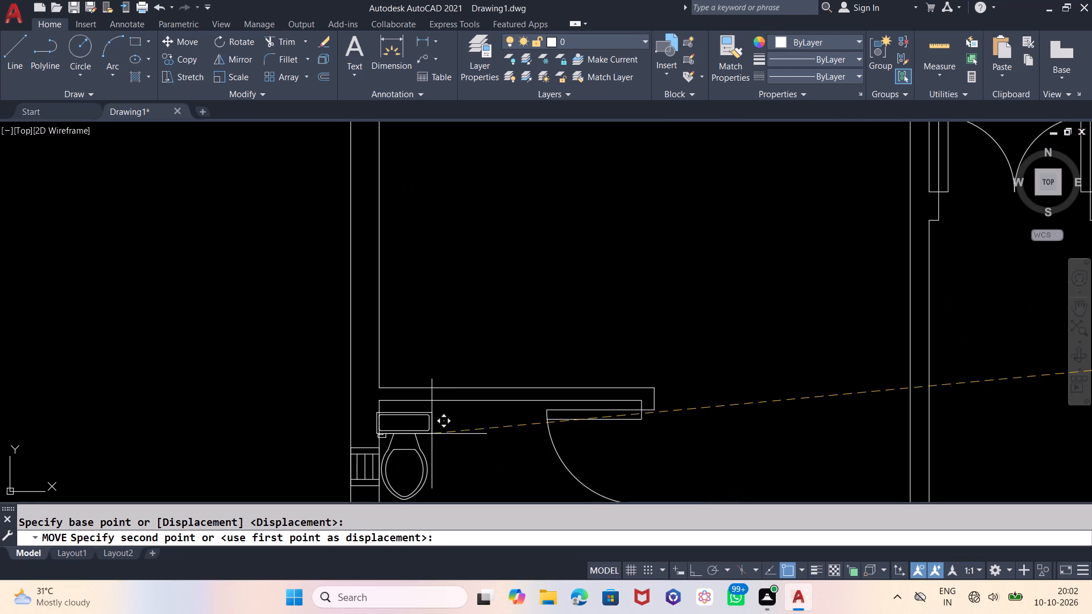
{"action": "left_click", "coordinate": [453, 427]}
Move the toilet block with its tank facing east into the north-east bathroom, against the east wall near the north end.
{"action": "scroll", "coordinate": [438, 333], "scroll_direction": "down", "scroll_amount": 1}
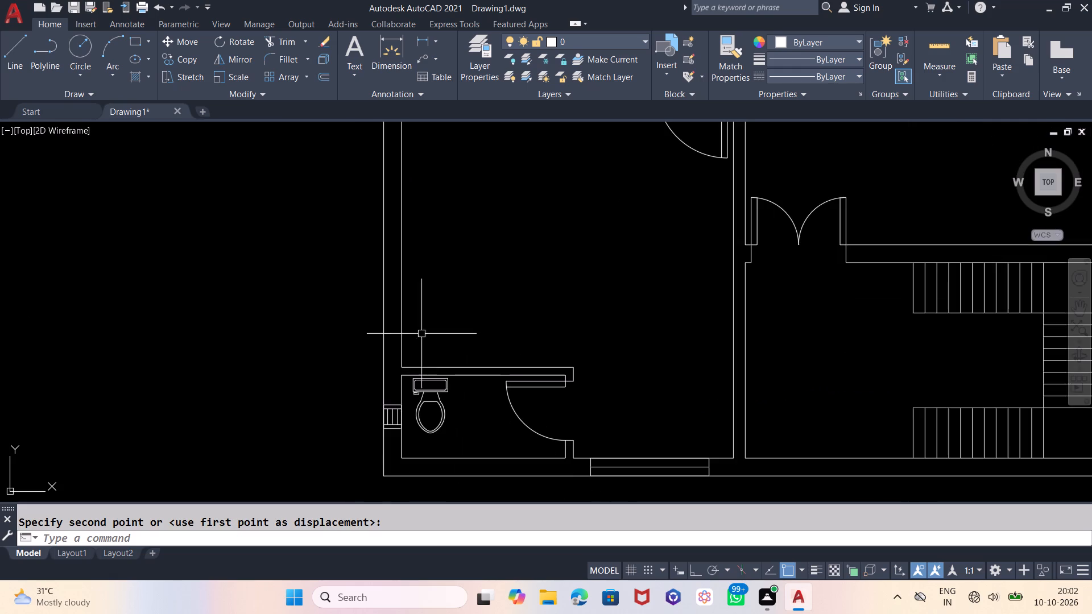
{"action": "scroll", "coordinate": [340, 330], "scroll_direction": "down", "scroll_amount": 1}
{"action": "middle_click_drag", "start_coordinate": [817, 456], "coordinate": [620, 492]}
{"action": "scroll", "coordinate": [562, 475], "scroll_direction": "down", "scroll_amount": 2}
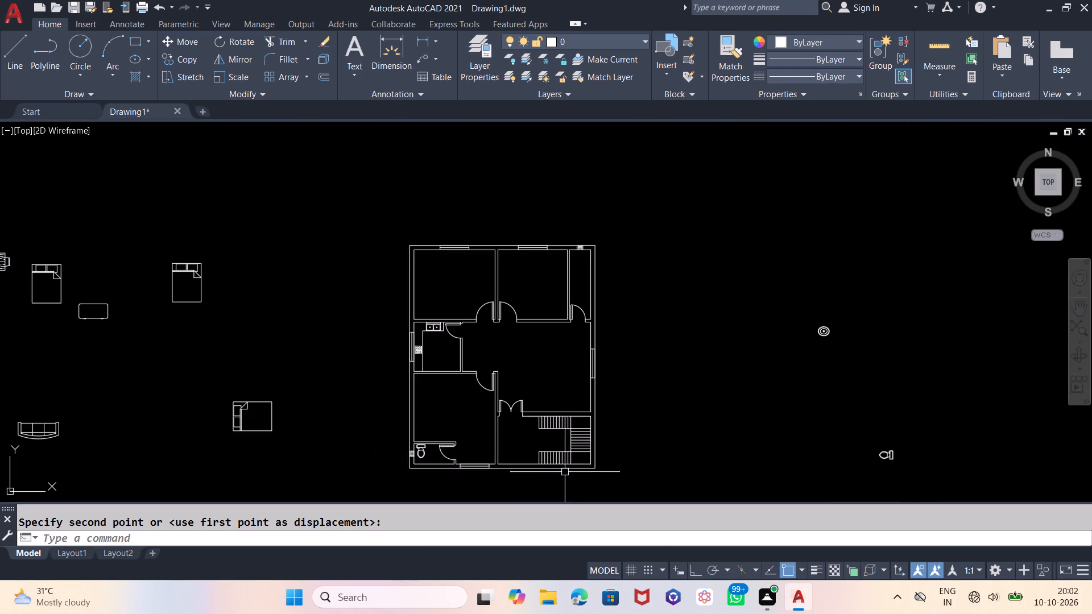
{"action": "left_click", "coordinate": [890, 451]}
{"action": "key", "text": "m"}
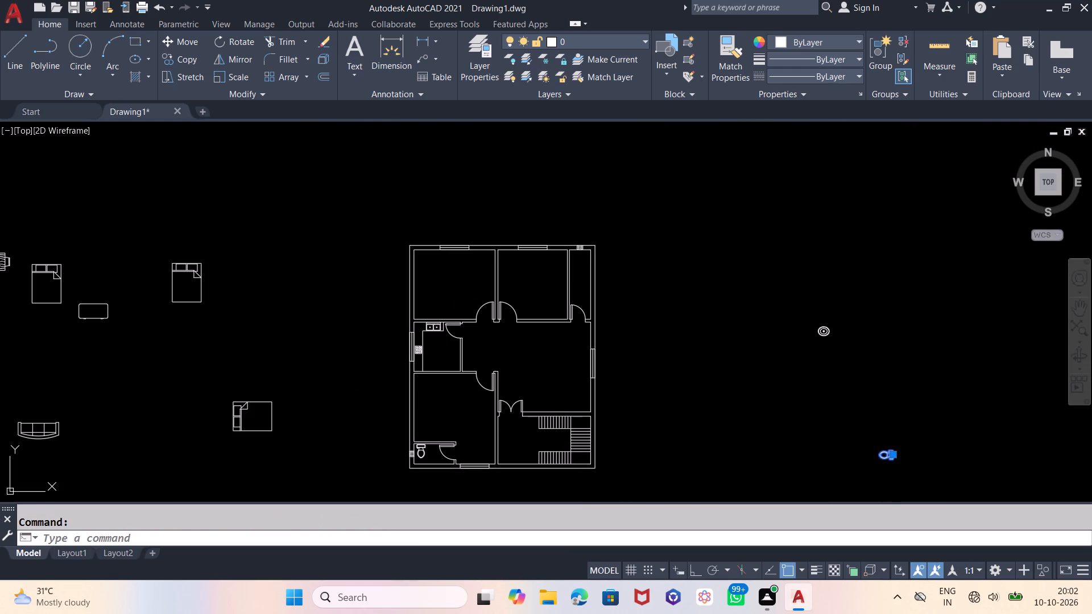
{"action": "key", "text": "Return"}
{"action": "left_click_drag", "start_coordinate": [888, 474], "coordinate": [878, 474]}
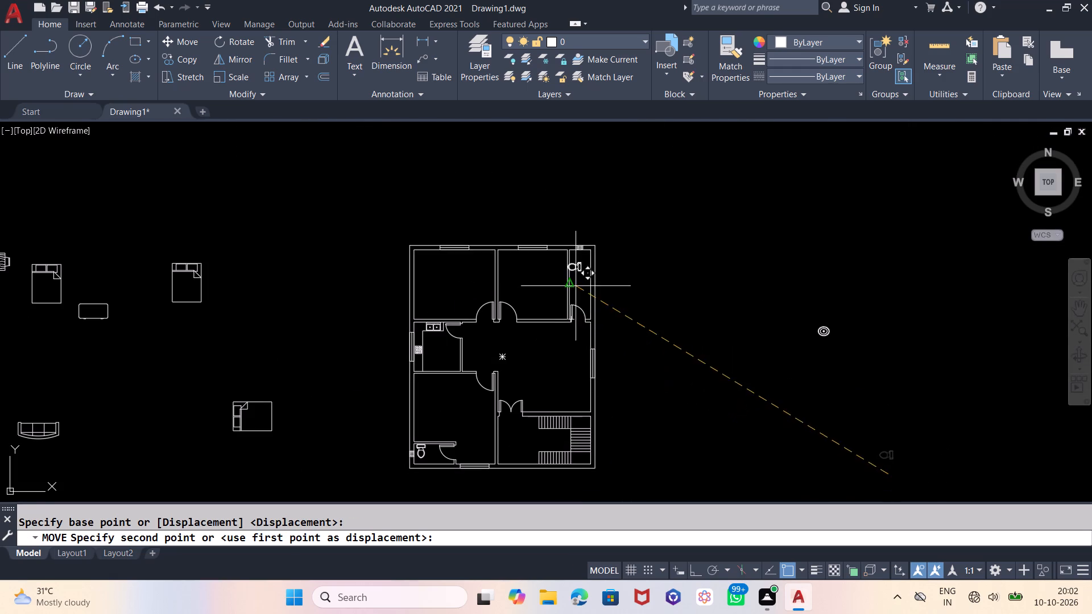
{"action": "scroll", "coordinate": [577, 284], "scroll_direction": "up", "scroll_amount": 3}
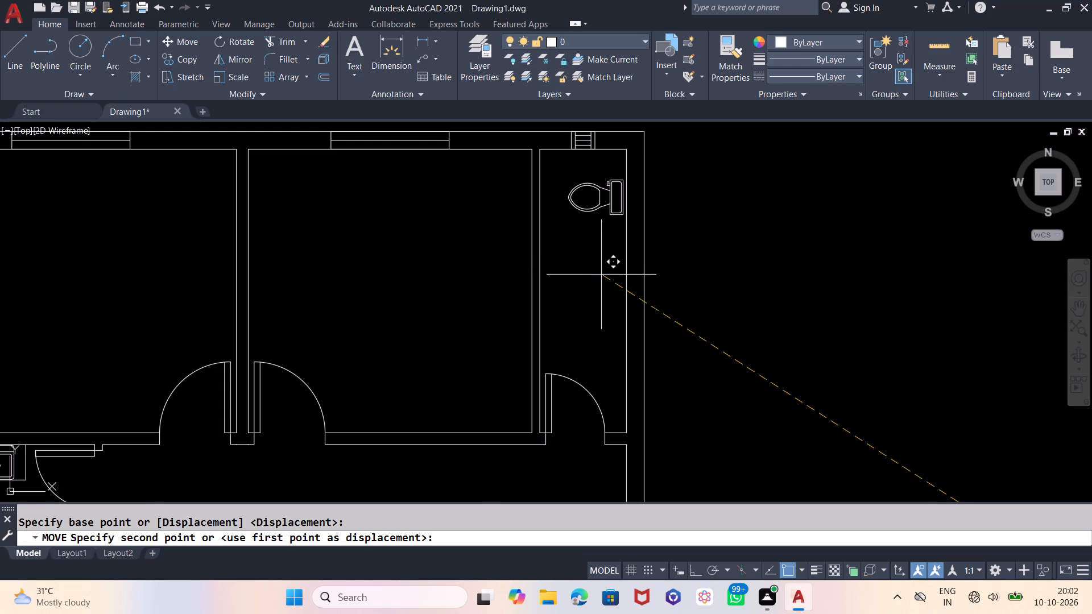
{"action": "left_click", "coordinate": [601, 274]}
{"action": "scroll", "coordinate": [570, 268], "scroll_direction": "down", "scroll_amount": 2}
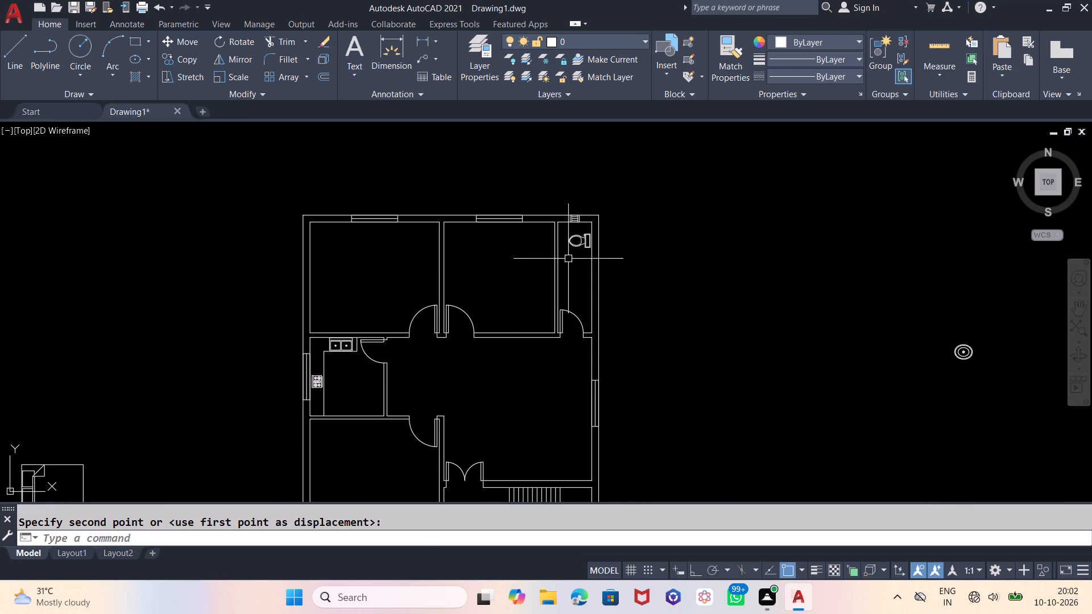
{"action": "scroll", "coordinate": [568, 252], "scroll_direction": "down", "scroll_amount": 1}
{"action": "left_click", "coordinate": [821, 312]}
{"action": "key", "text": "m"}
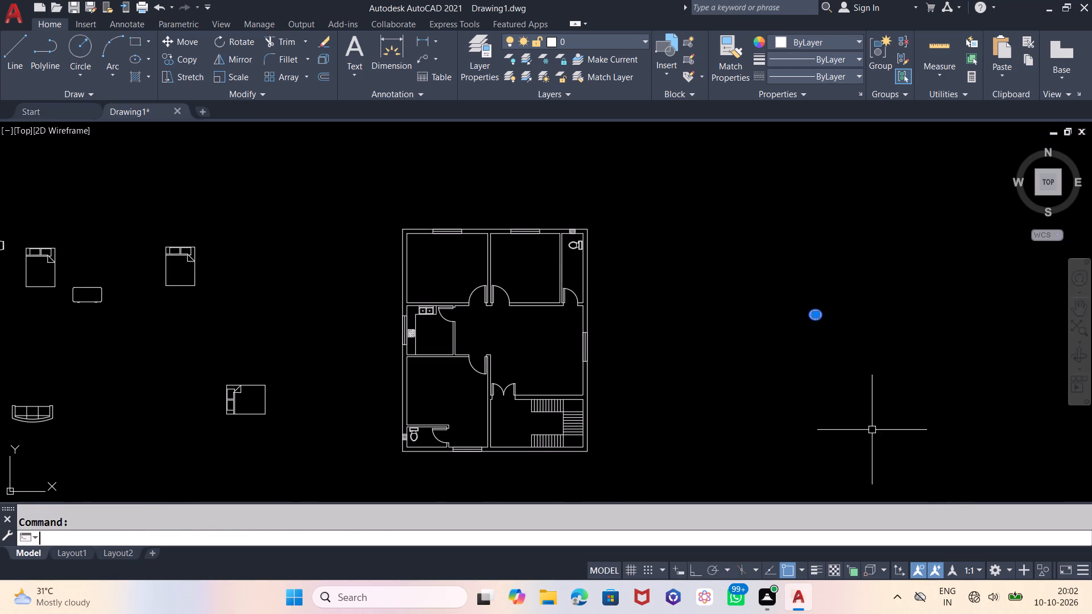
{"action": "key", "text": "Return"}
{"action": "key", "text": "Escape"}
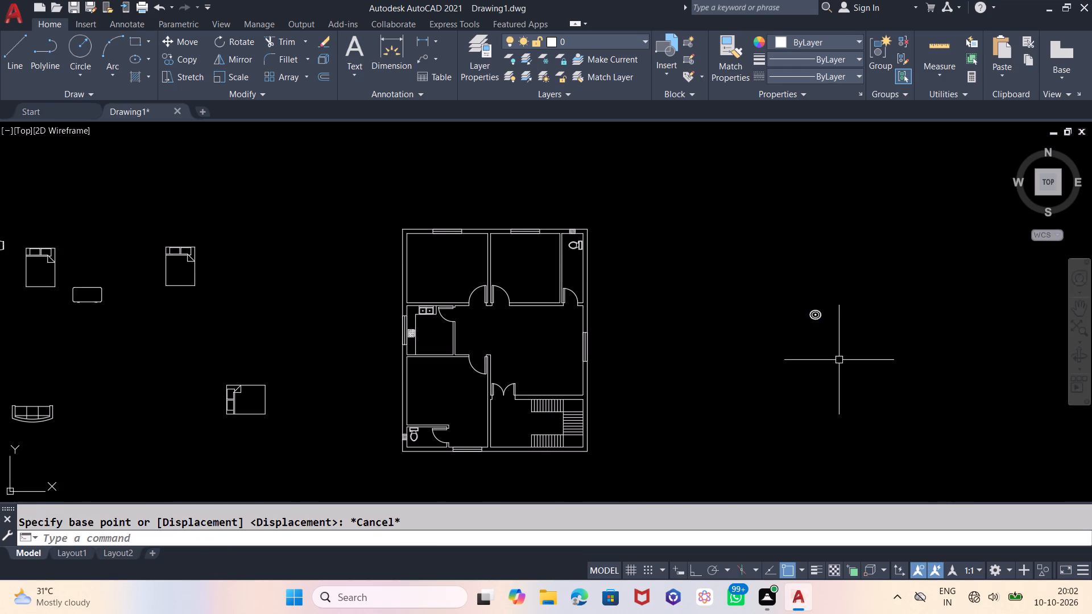
Copy the oval washbasin block into the south-west bathroom, south-east of the toilet and near the south wall.
{"action": "left_click", "coordinate": [813, 318]}
{"action": "type", "text": "CP"}
{"action": "key", "text": "Return"}
{"action": "left_click", "coordinate": [820, 330]}
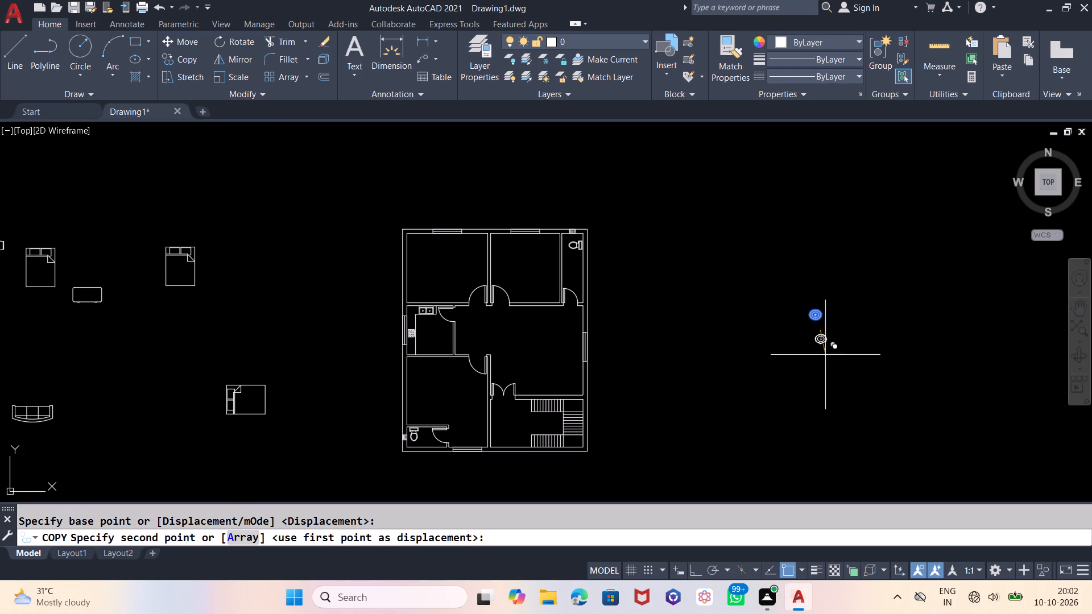
{"action": "scroll", "coordinate": [554, 265], "scroll_direction": "up", "scroll_amount": 2}
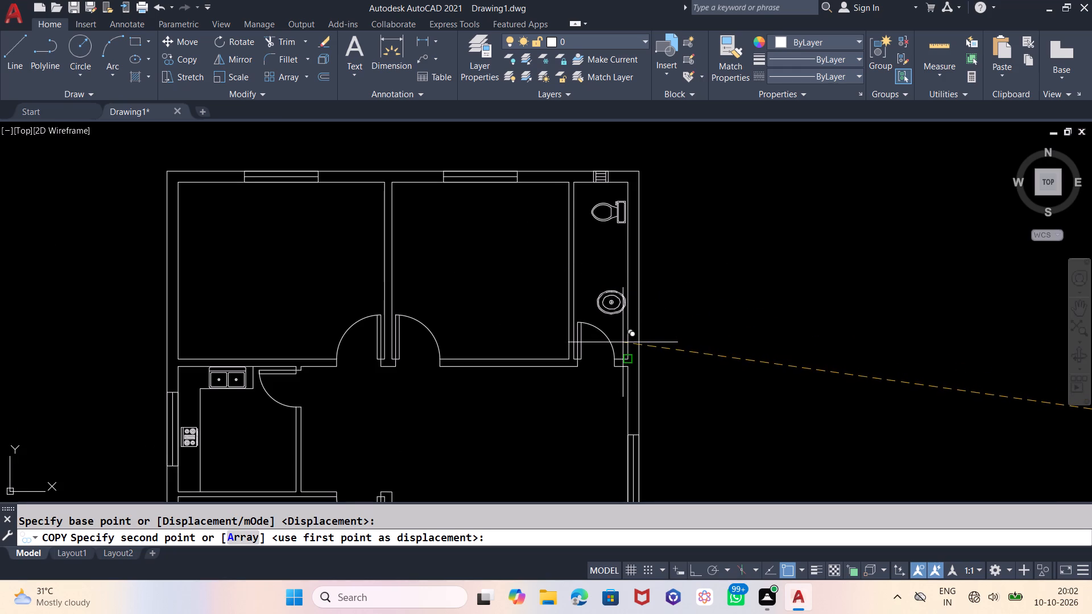
{"action": "scroll", "coordinate": [723, 248], "scroll_direction": "down", "scroll_amount": 2}
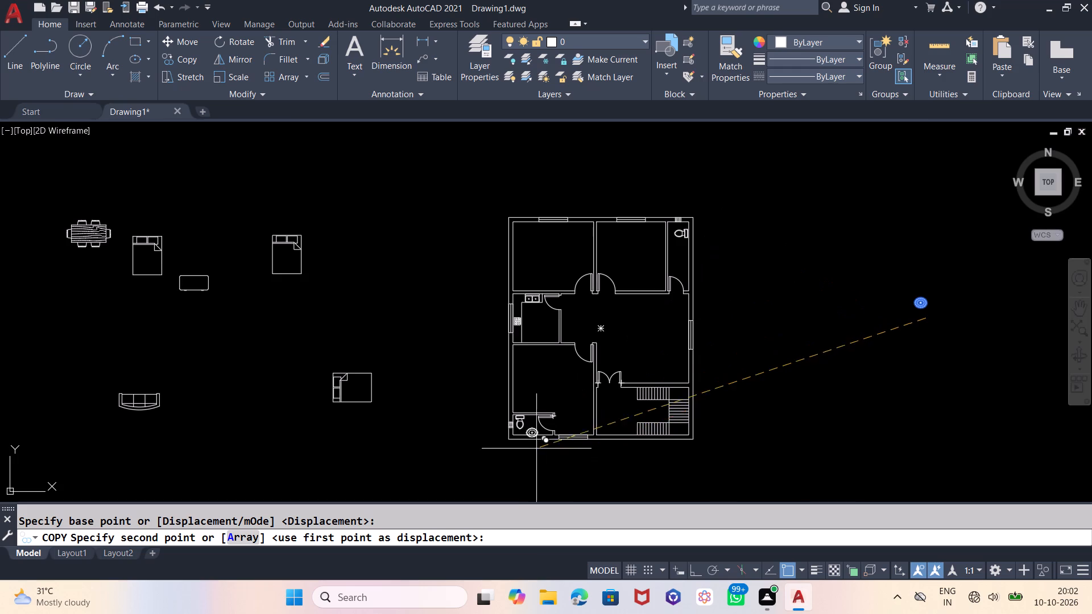
{"action": "scroll", "coordinate": [537, 447], "scroll_direction": "up", "scroll_amount": 4}
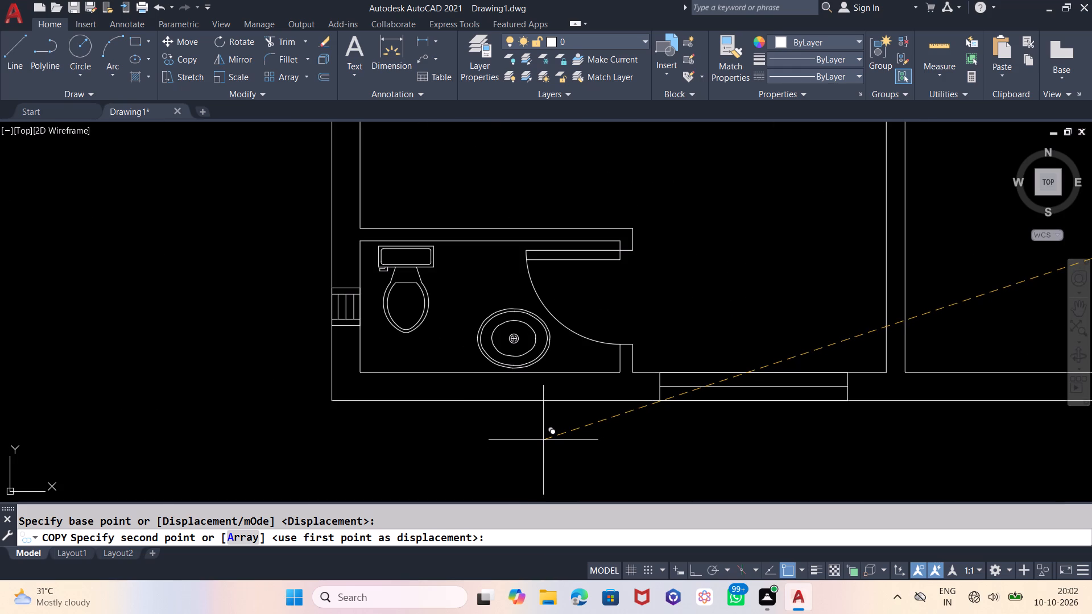
{"action": "left_click", "coordinate": [543, 440]}
{"action": "key", "text": "Escape"}
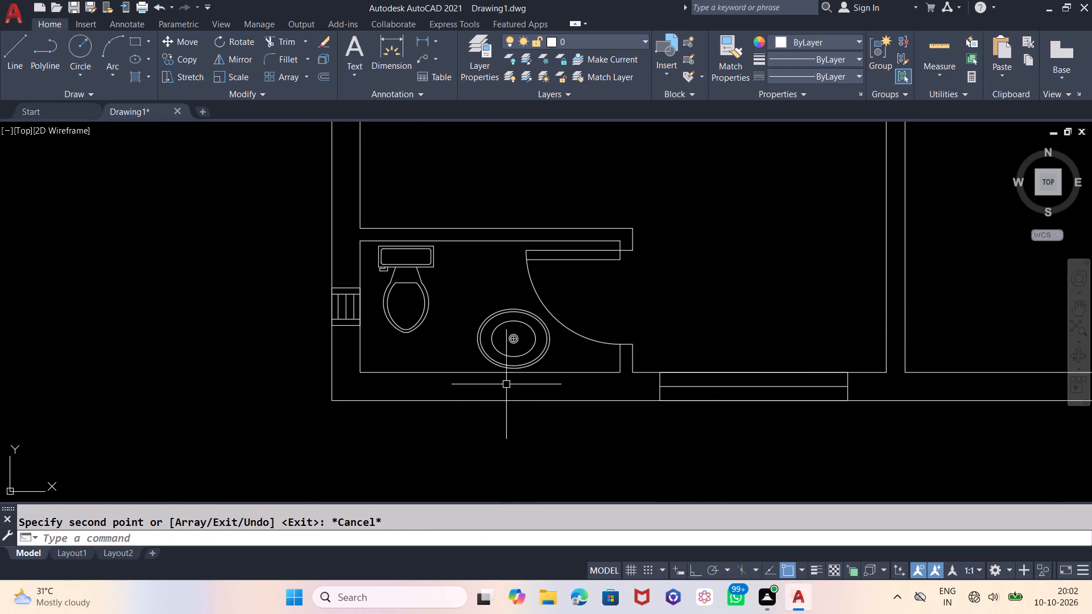
Scale the copied washbasin down by eye about a point just west of it.
{"action": "left_click", "coordinate": [478, 346]}
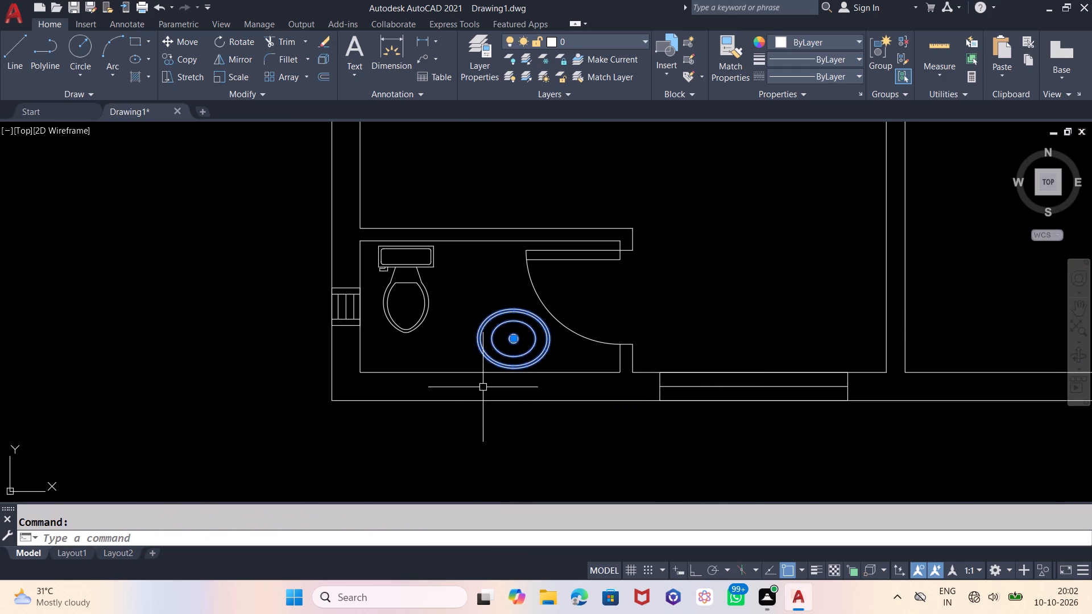
{"action": "type", "text": "SC"}
{"action": "key", "text": "Return"}
{"action": "left_click", "coordinate": [471, 344]}
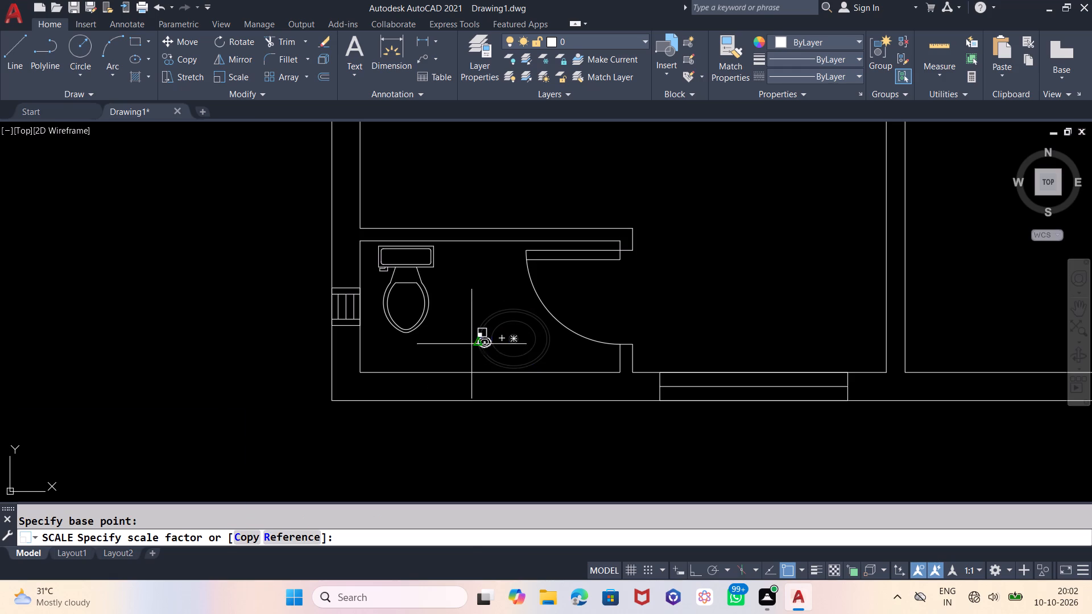
{"action": "left_click", "coordinate": [494, 357]}
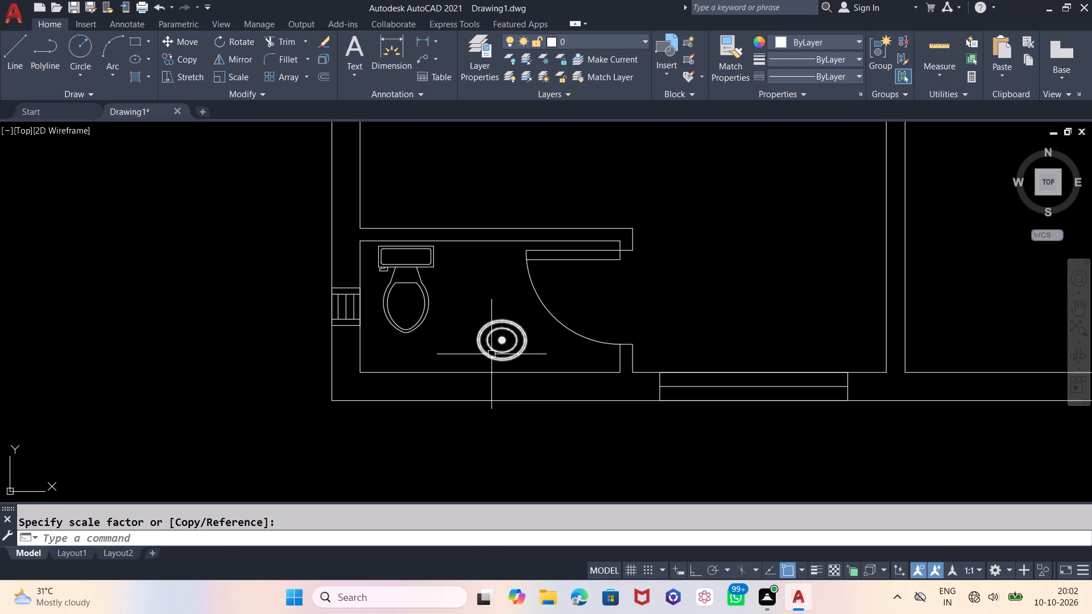
Move the scaled-down washbasin in the south-west bathroom slightly south-east, leaving it just clear of the south wall.
{"action": "left_click", "coordinate": [491, 354]}
{"action": "key", "text": "m"}
{"action": "key", "text": "Return"}
{"action": "left_click", "coordinate": [497, 308]}
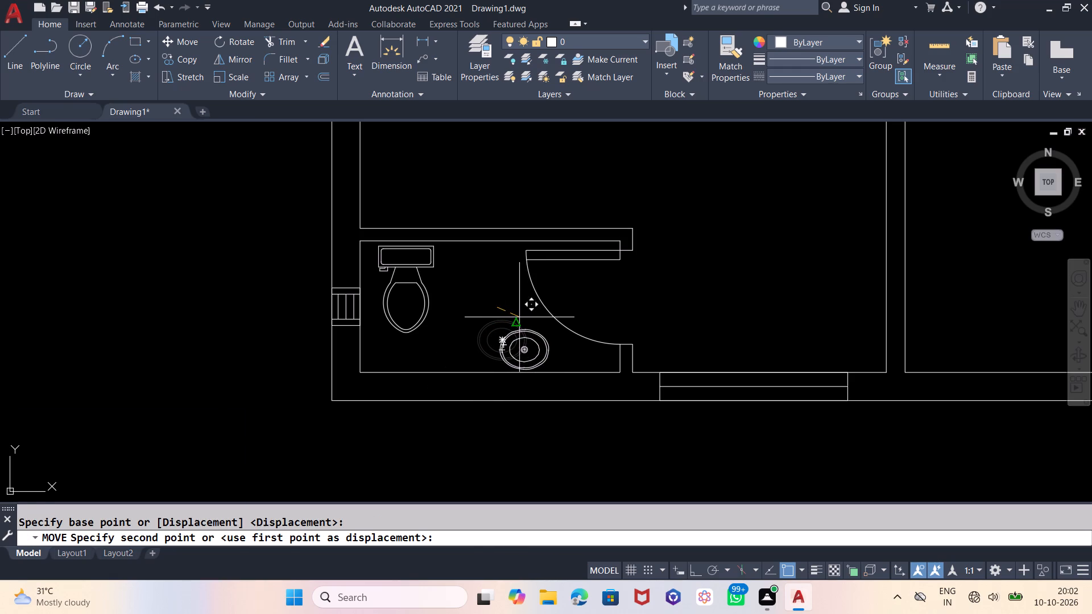
{"action": "left_click", "coordinate": [520, 318]}
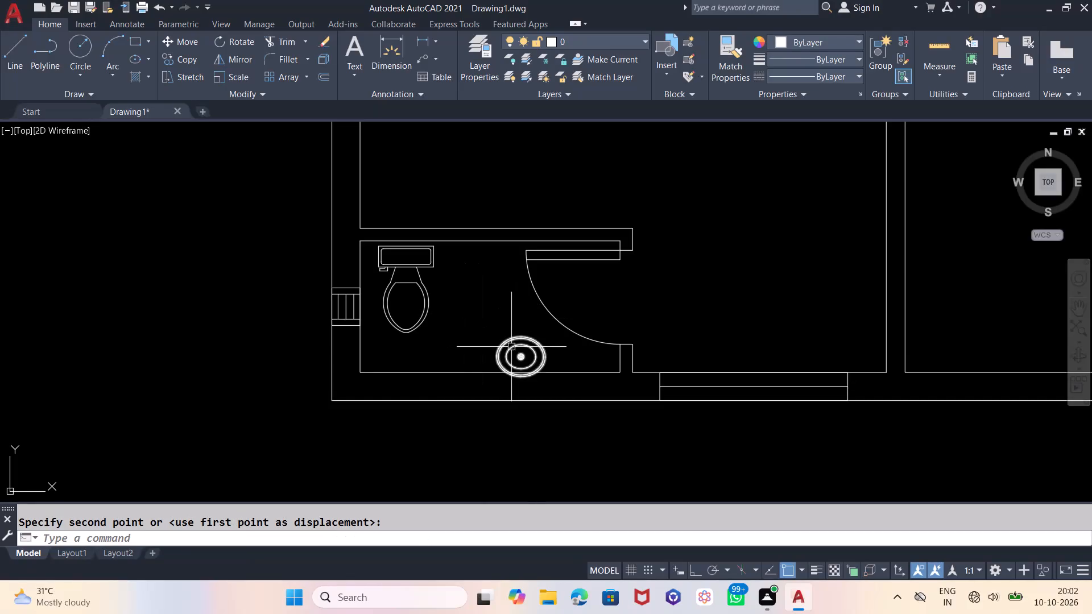
{"action": "left_click", "coordinate": [511, 345]}
{"action": "key", "text": "m"}
{"action": "key", "text": "Return"}
{"action": "left_click", "coordinate": [495, 300]}
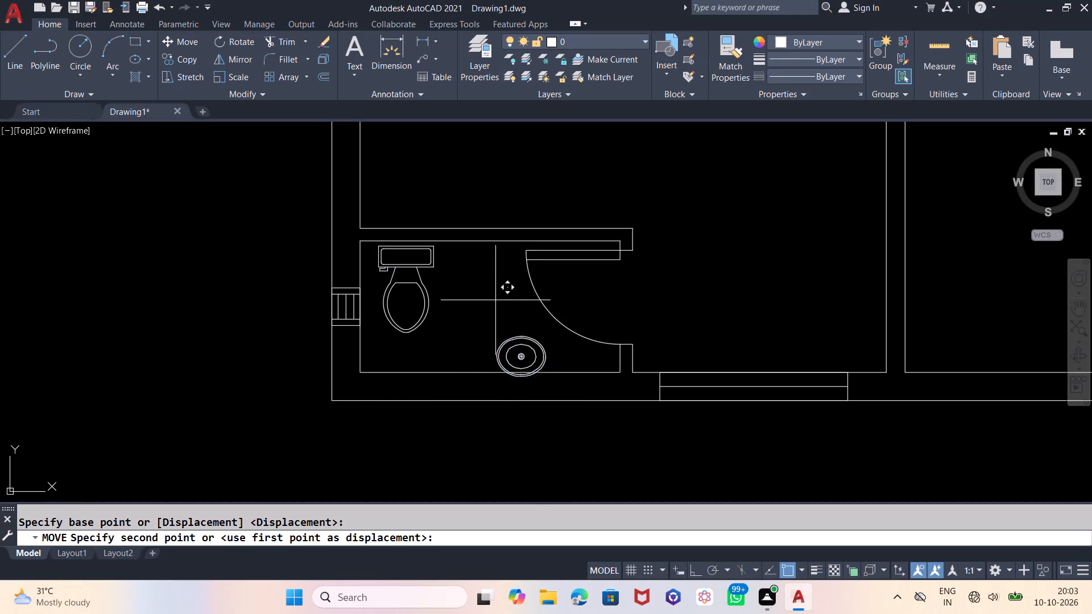
{"action": "left_click", "coordinate": [498, 292]}
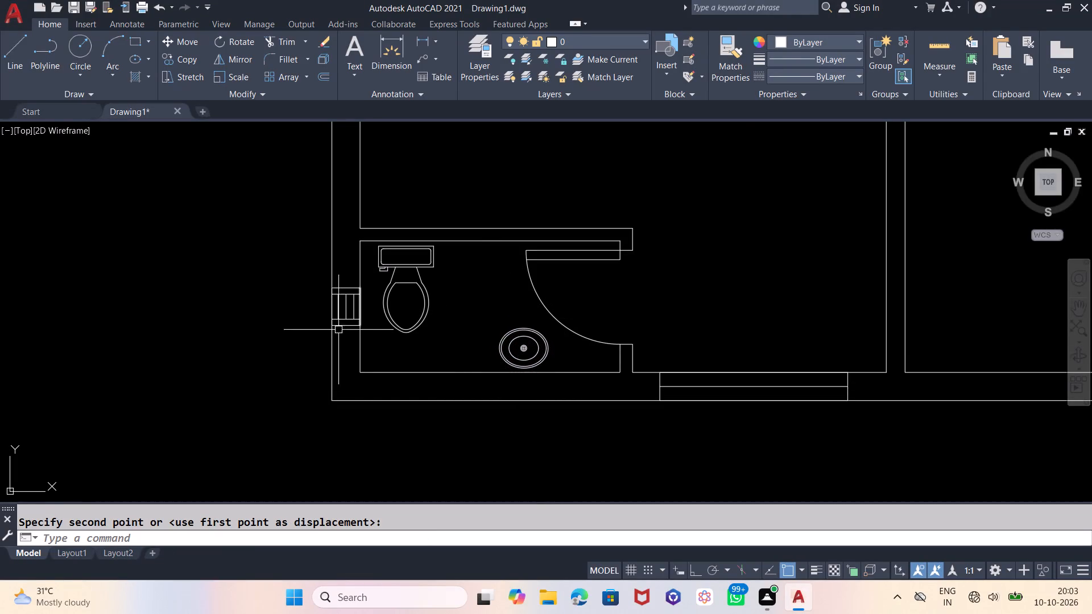
Rotate the spare oval washbasin outside the plan a quarter turn so its long axis runs north-south.
{"action": "scroll", "coordinate": [321, 338], "scroll_direction": "down", "scroll_amount": 5}
{"action": "scroll", "coordinate": [564, 285], "scroll_direction": "up", "scroll_amount": 3}
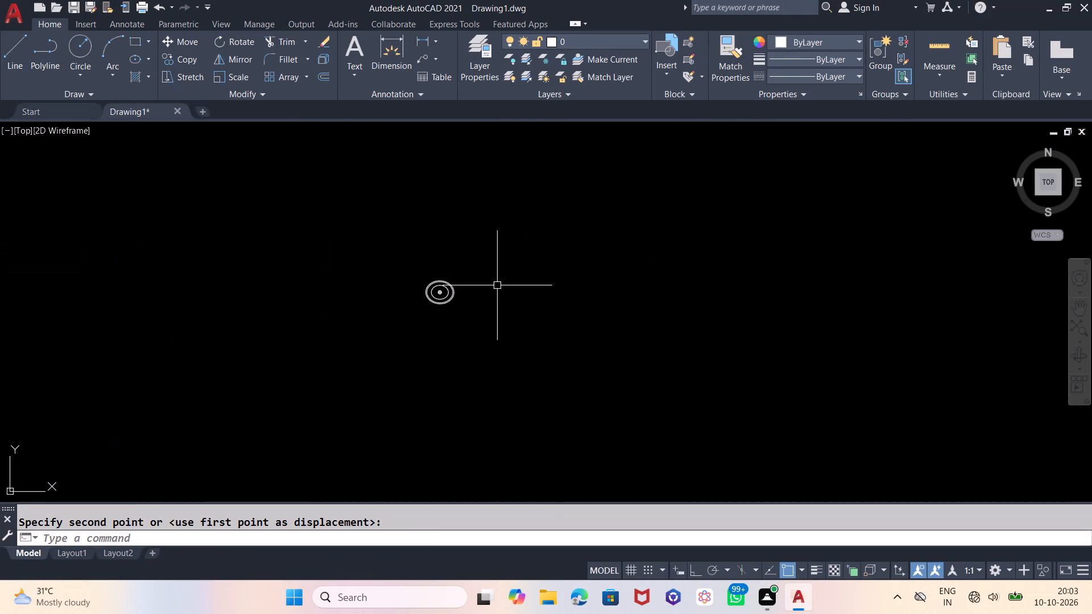
{"action": "left_click", "coordinate": [458, 297]}
{"action": "left_click", "coordinate": [445, 296]}
{"action": "type", "text": "RO"}
{"action": "key", "text": "Return"}
{"action": "left_click", "coordinate": [501, 292]}
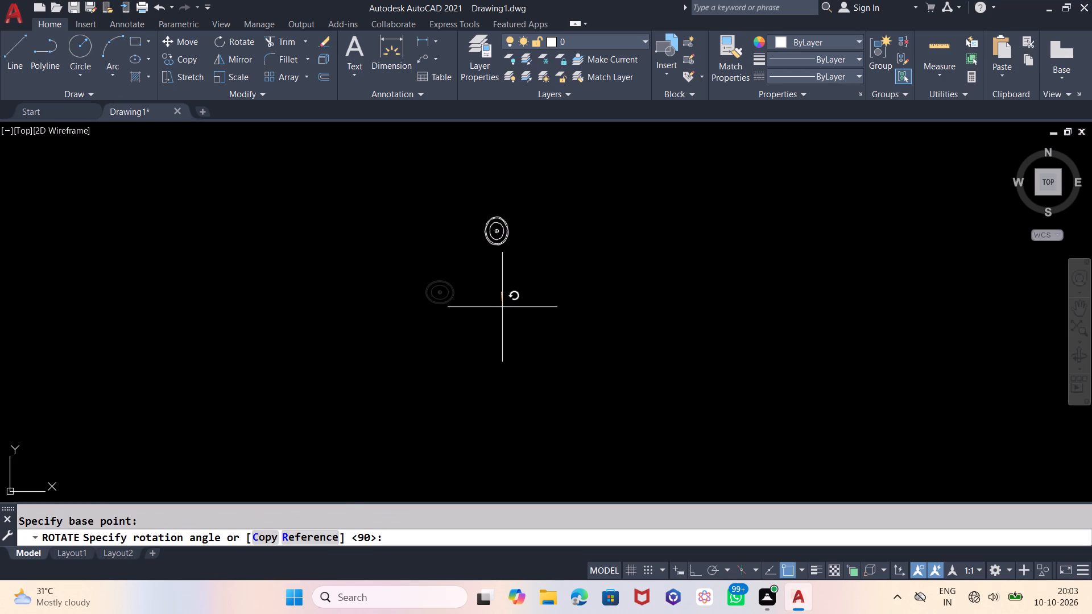
{"action": "left_click", "coordinate": [502, 308]}
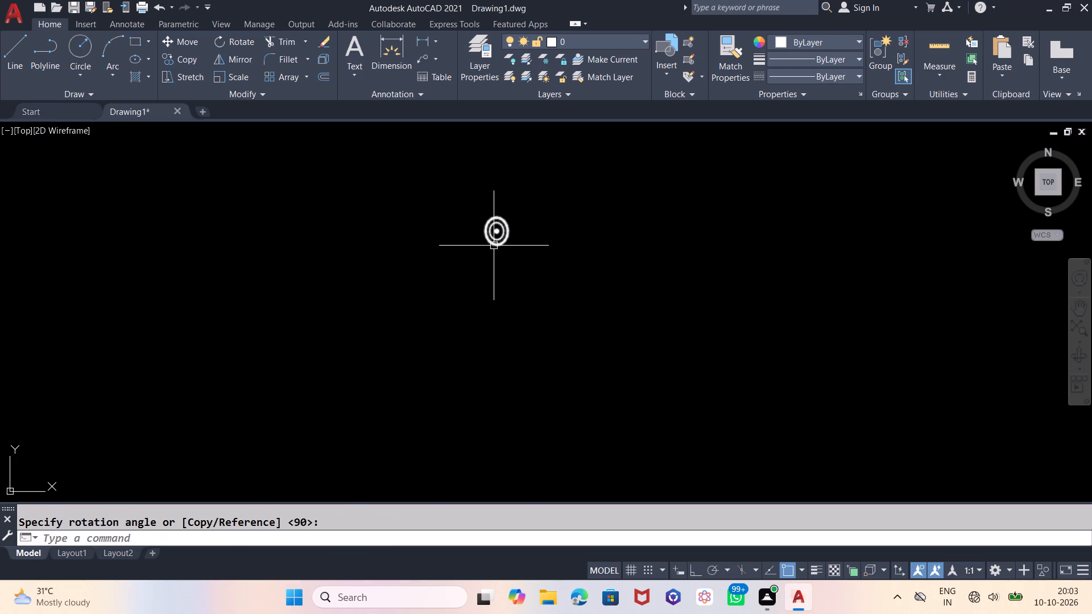
Move the rotated washbasin into the north-east bathroom, close to the west wall and just north of the door.
{"action": "left_click", "coordinate": [494, 246]}
{"action": "key", "text": "m"}
{"action": "key", "text": "Return"}
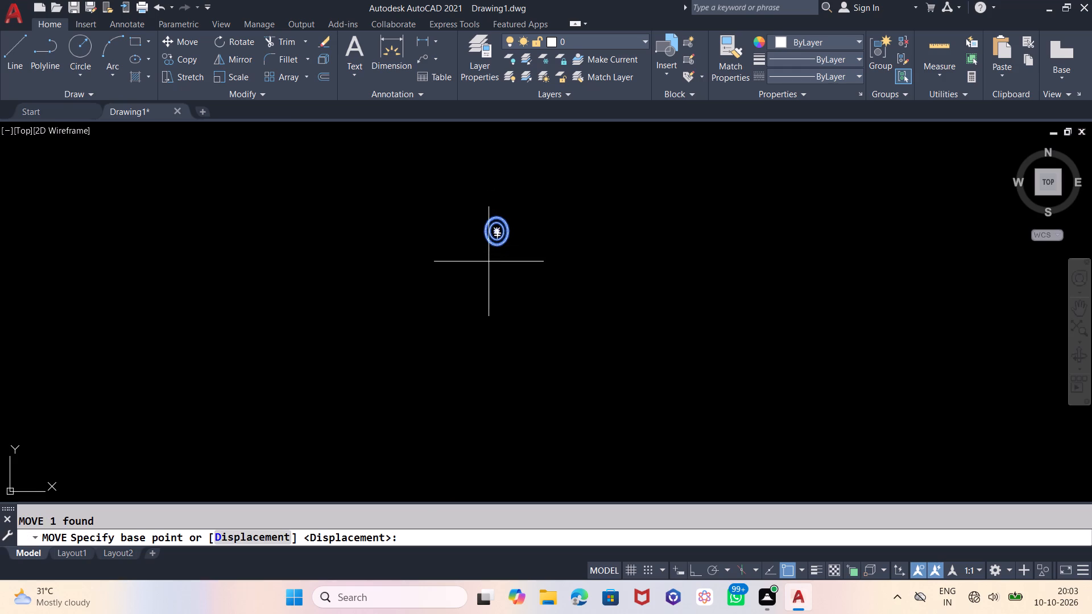
{"action": "left_click", "coordinate": [489, 262]}
{"action": "scroll", "coordinate": [668, 283], "scroll_direction": "down", "scroll_amount": 2}
{"action": "scroll", "coordinate": [315, 252], "scroll_direction": "up", "scroll_amount": 2}
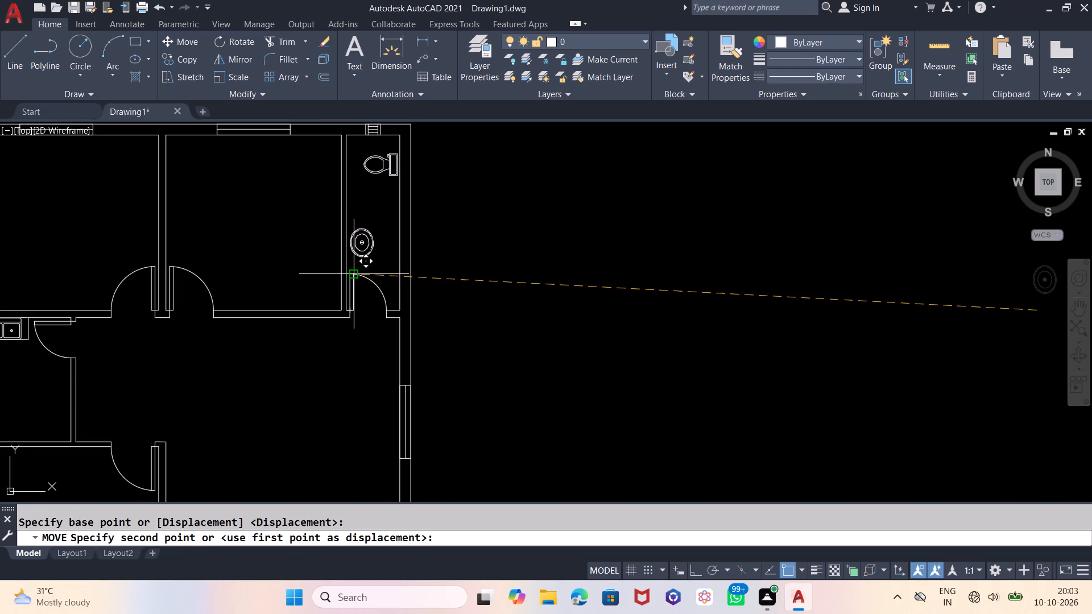
{"action": "scroll", "coordinate": [356, 271], "scroll_direction": "up", "scroll_amount": 3}
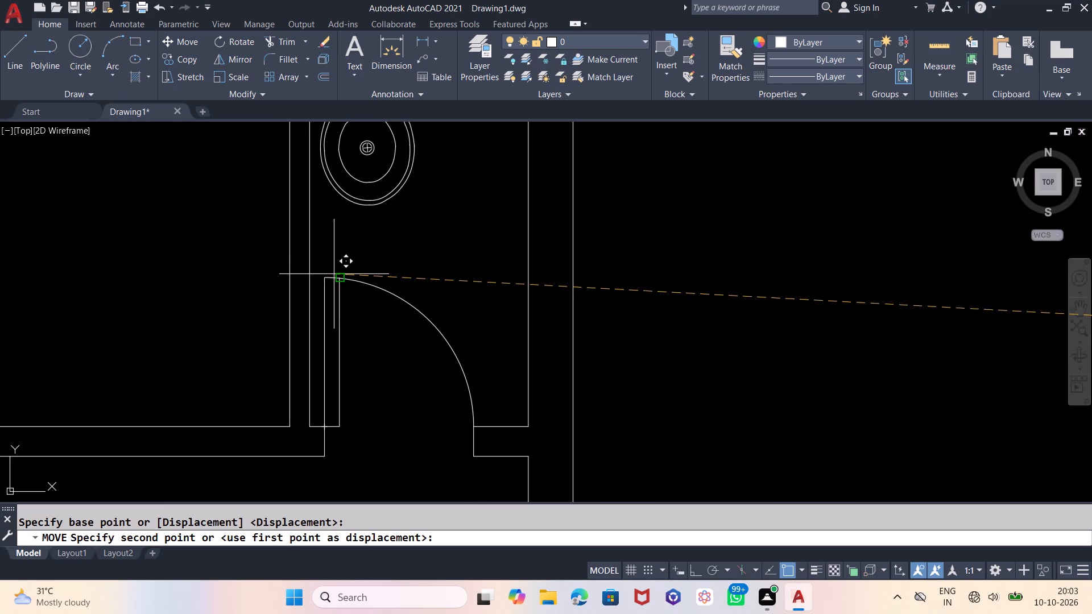
{"action": "left_click", "coordinate": [333, 275]}
{"action": "middle_click_drag", "start_coordinate": [340, 270], "coordinate": [402, 385]}
{"action": "left_click", "coordinate": [398, 306]}
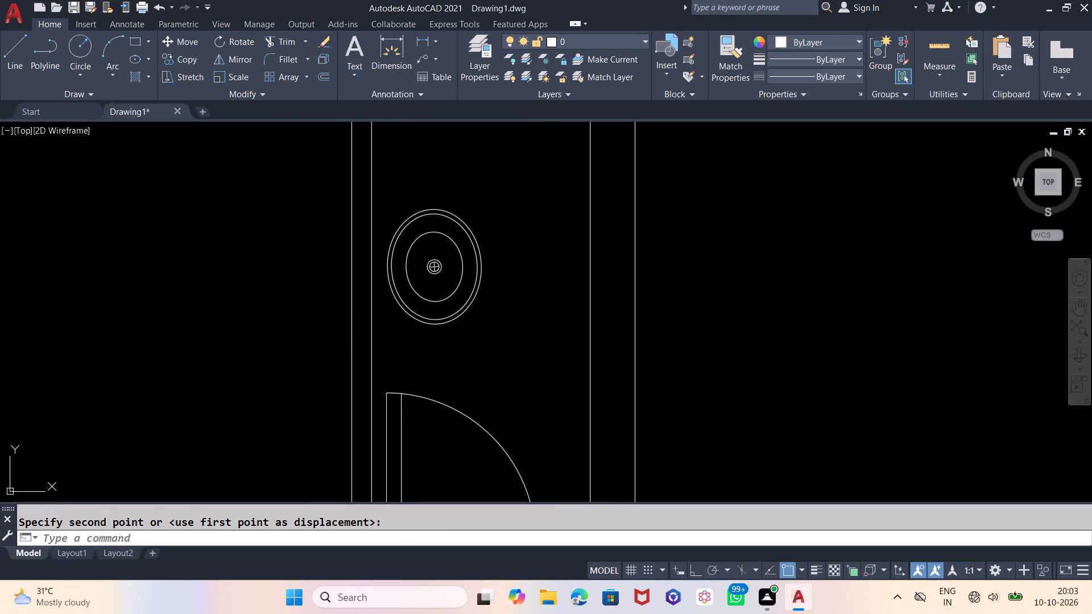
{"action": "key", "text": "m"}
{"action": "key", "text": "Return"}
{"action": "left_click", "coordinate": [517, 206]}
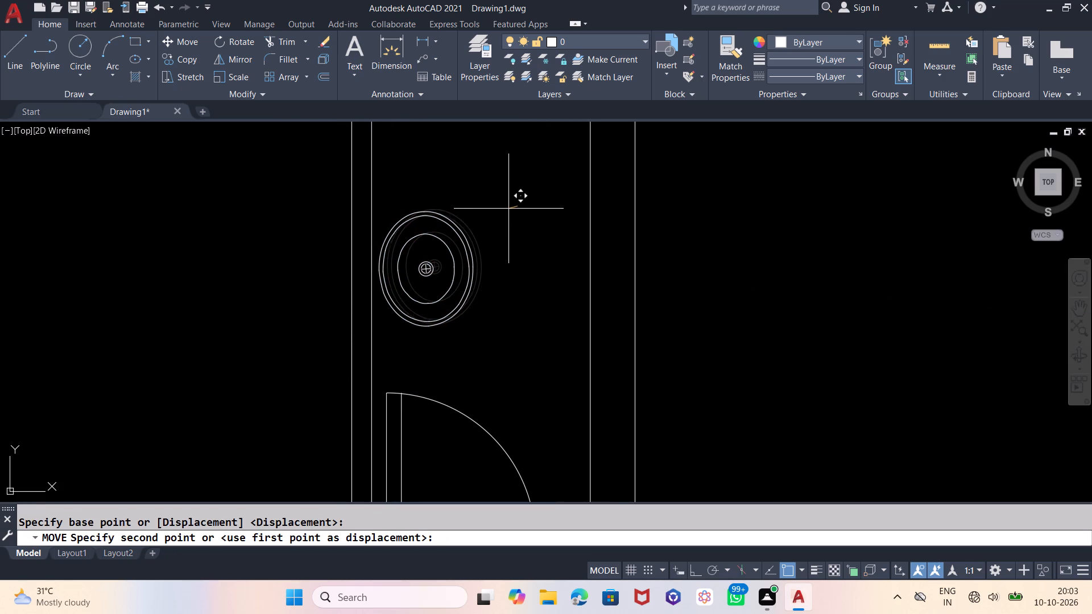
{"action": "left_click", "coordinate": [507, 209]}
Copy the spare double bed with its headboard facing west into the south-west bedroom, beside the west wall north of the bathroom.
{"action": "scroll", "coordinate": [432, 230], "scroll_direction": "down", "scroll_amount": 4}
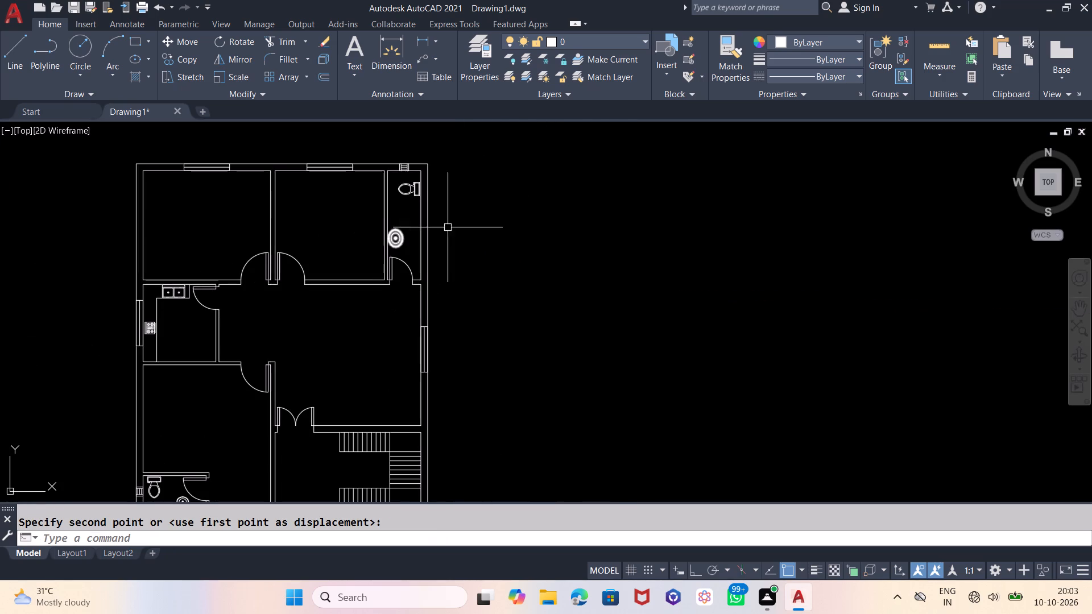
{"action": "scroll", "coordinate": [436, 169], "scroll_direction": "down", "scroll_amount": 2}
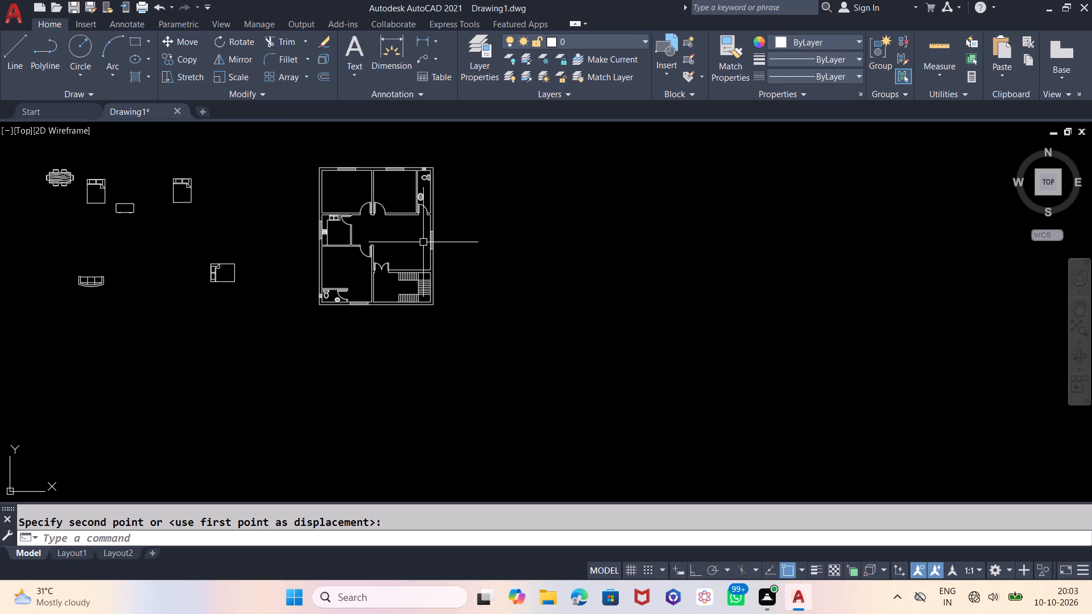
{"action": "middle_click_drag", "start_coordinate": [423, 242], "coordinate": [640, 271]}
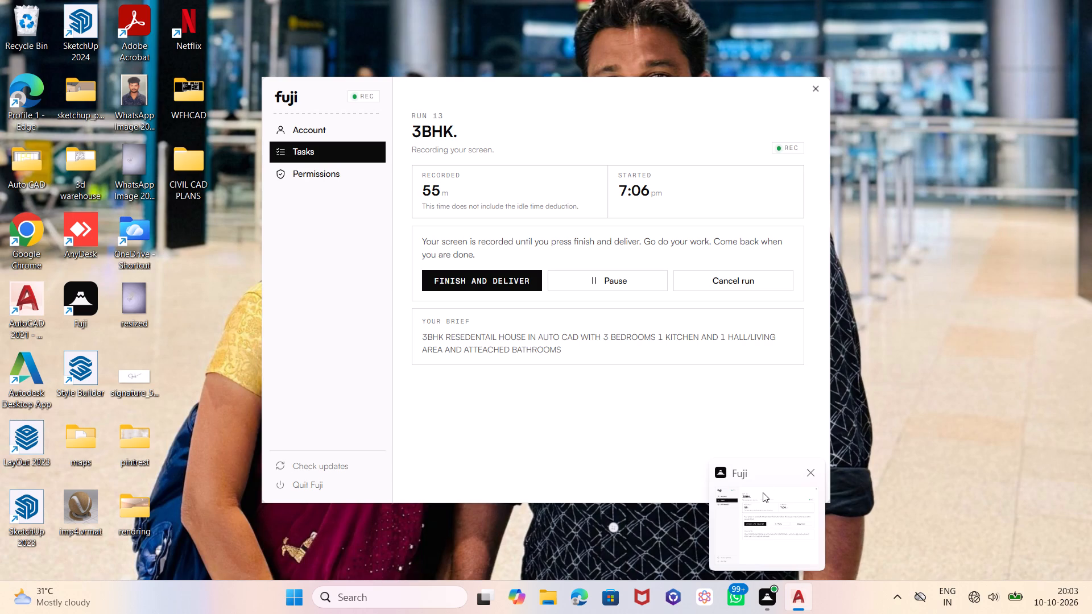
{"action": "scroll", "coordinate": [252, 196], "scroll_direction": "up", "scroll_amount": 2}
{"action": "scroll", "coordinate": [263, 211], "scroll_direction": "down", "scroll_amount": 1}
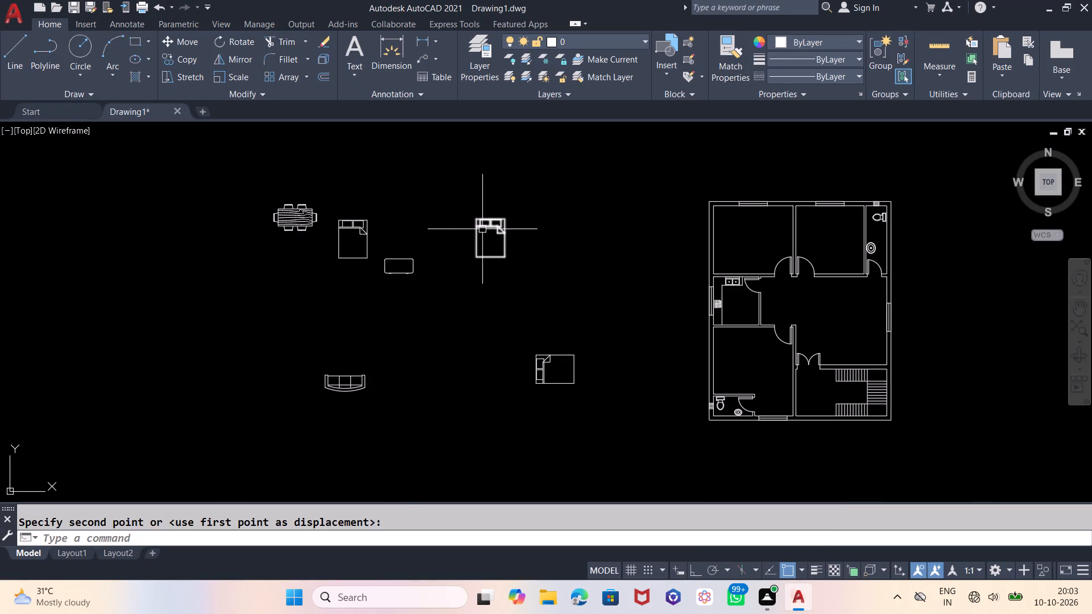
{"action": "left_click", "coordinate": [541, 359]}
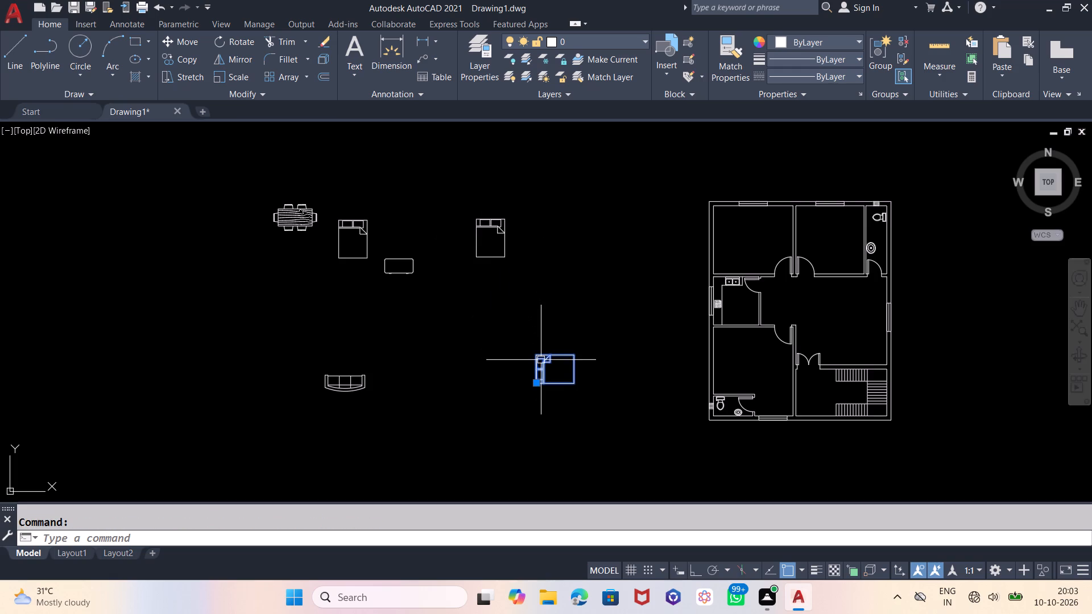
{"action": "key", "text": "m"}
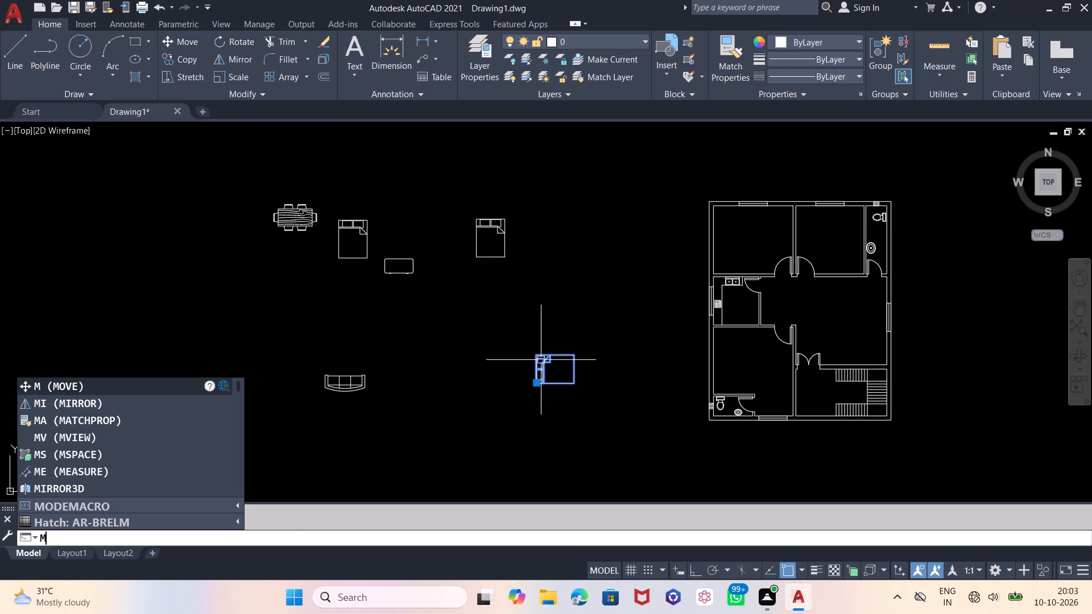
{"action": "key", "text": "BackSpace"}
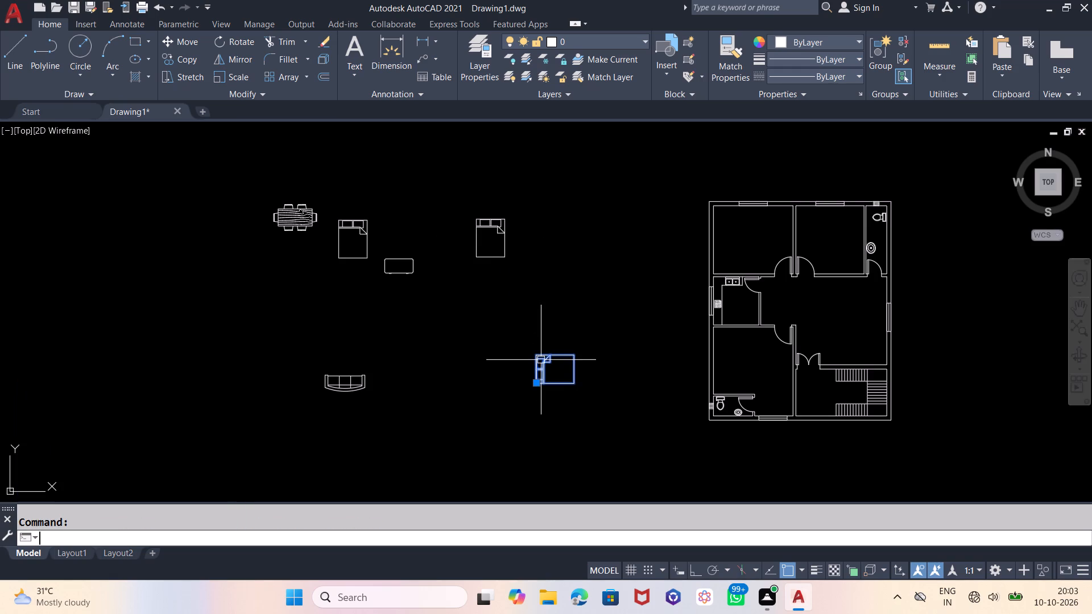
{"action": "type", "text": "CP"}
{"action": "key", "text": "Return"}
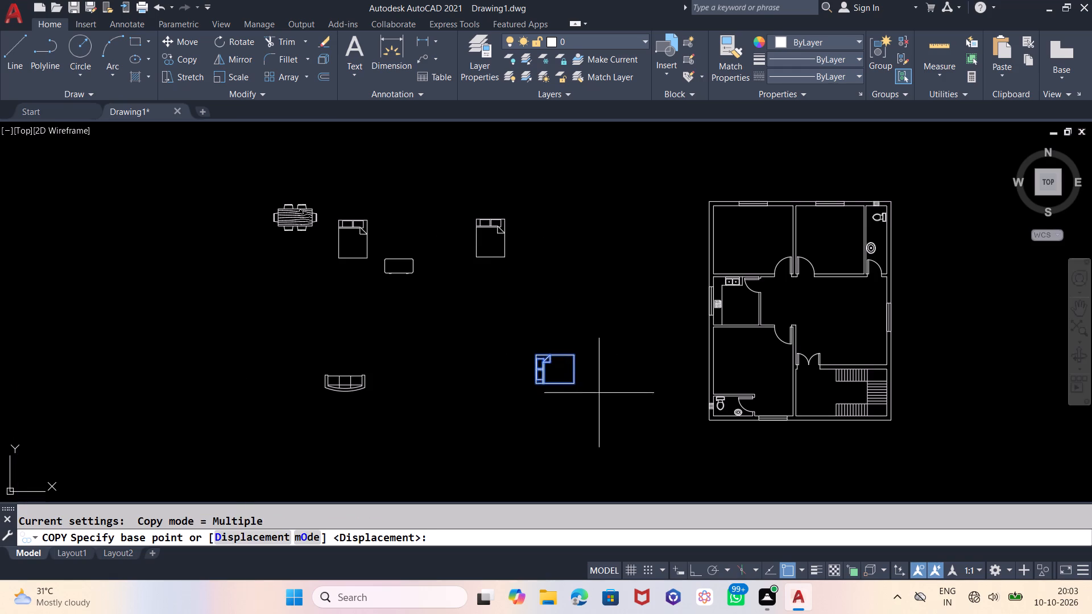
{"action": "left_click", "coordinate": [584, 369]}
{"action": "scroll", "coordinate": [754, 362], "scroll_direction": "up", "scroll_amount": 2}
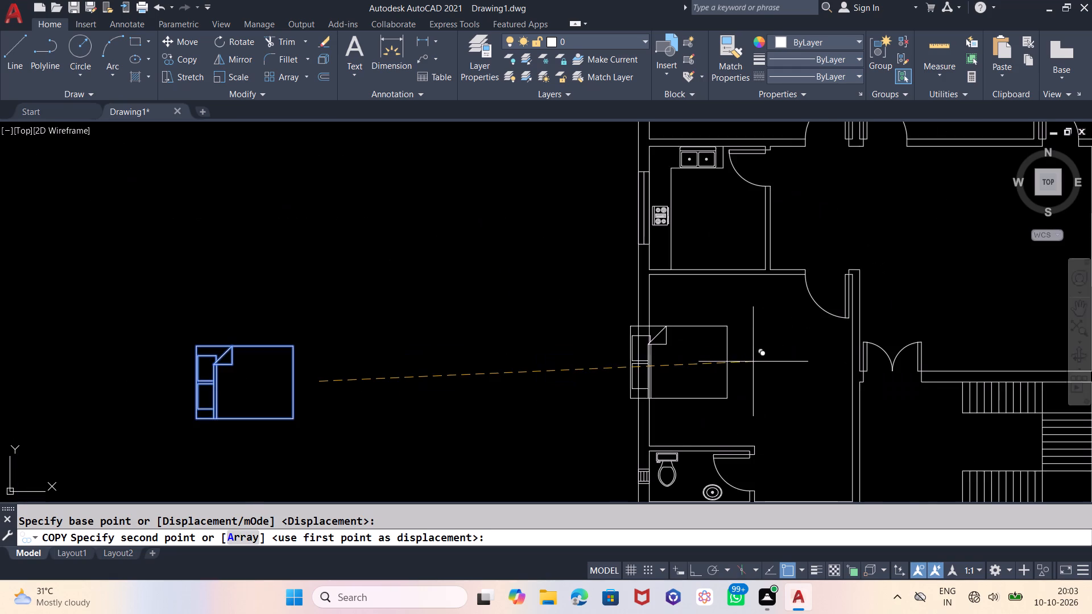
{"action": "scroll", "coordinate": [757, 362], "scroll_direction": "up", "scroll_amount": 1}
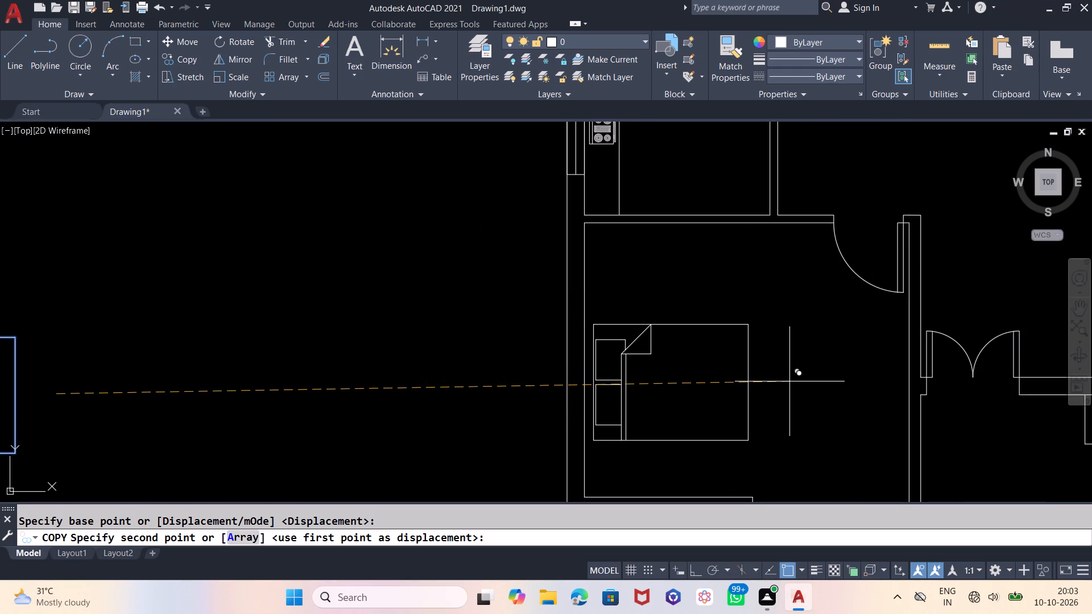
{"action": "left_click", "coordinate": [789, 381]}
Place another copy of the west-facing bed in the north-west bedroom, with its headboard near the west wall.
{"action": "middle_click_drag", "start_coordinate": [782, 267], "coordinate": [750, 495]}
{"action": "scroll", "coordinate": [748, 492], "scroll_direction": "down", "scroll_amount": 1}
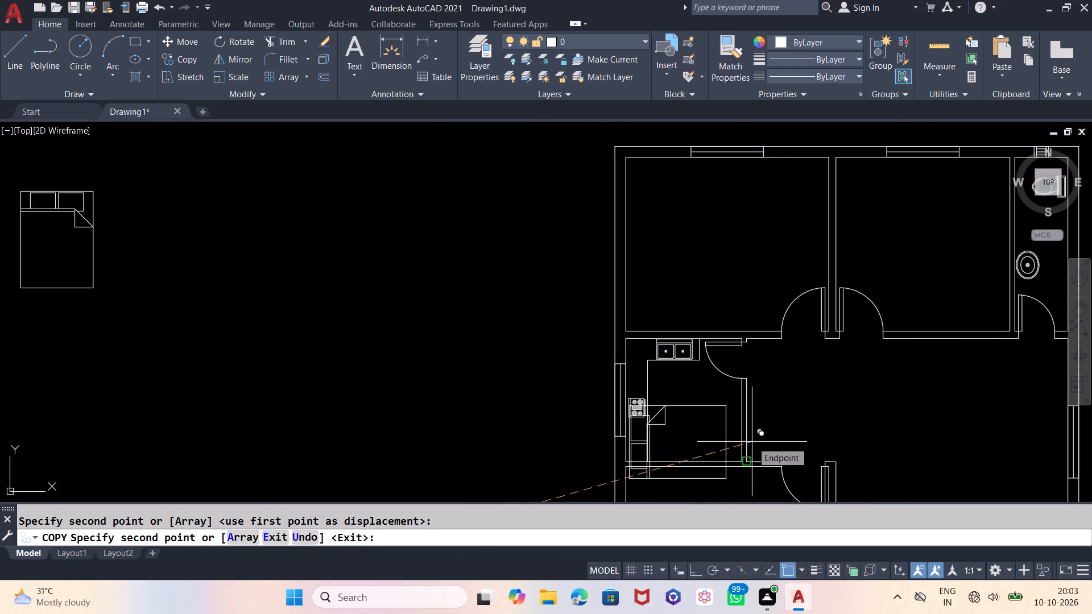
{"action": "left_click", "coordinate": [755, 234]}
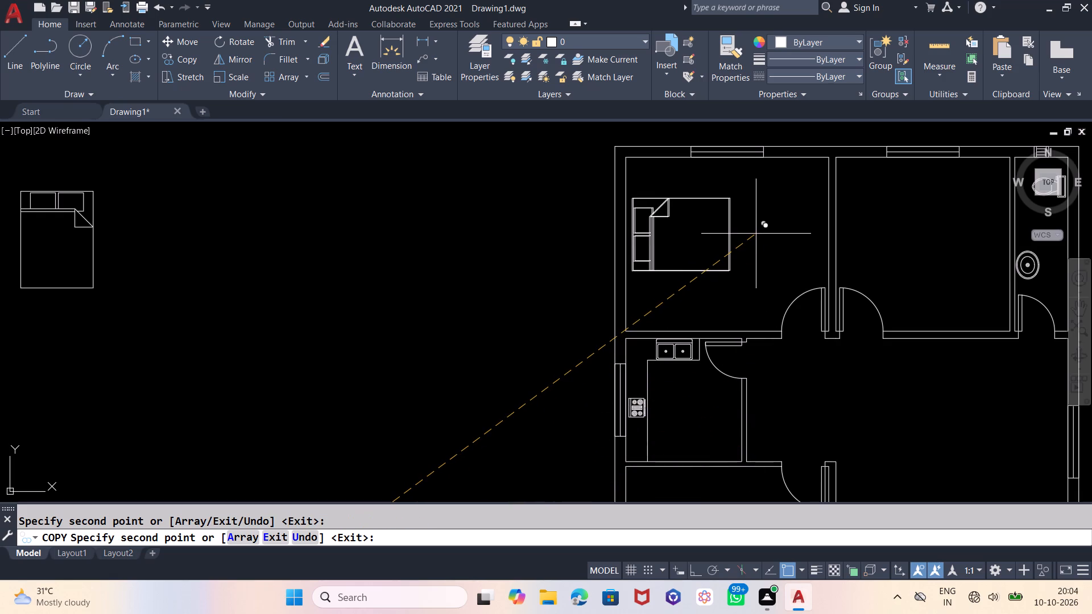
{"action": "left_click", "coordinate": [756, 234]}
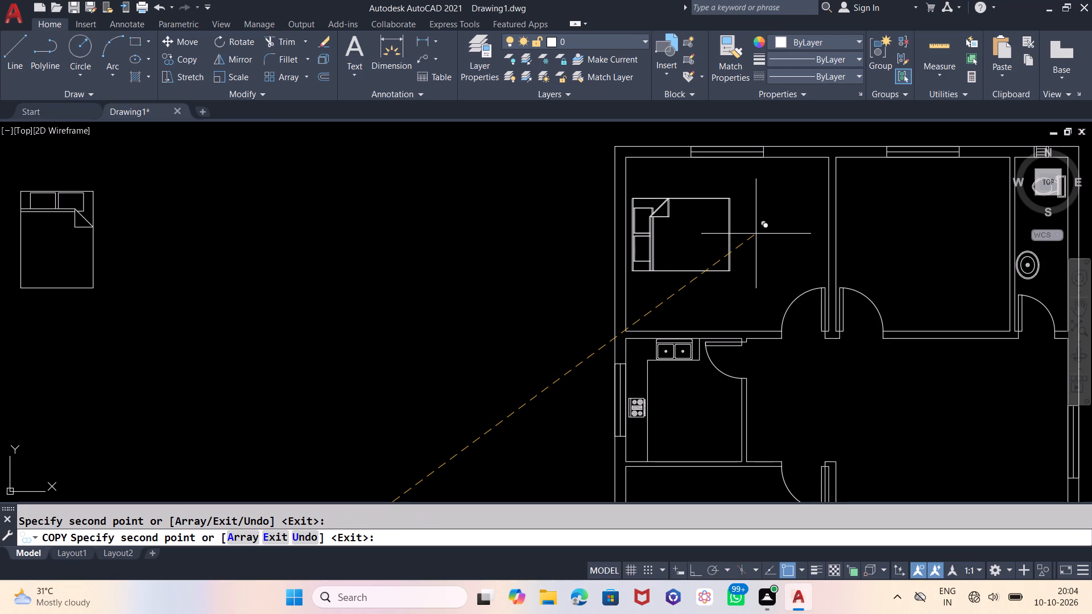
{"action": "scroll", "coordinate": [781, 200], "scroll_direction": "down", "scroll_amount": 1}
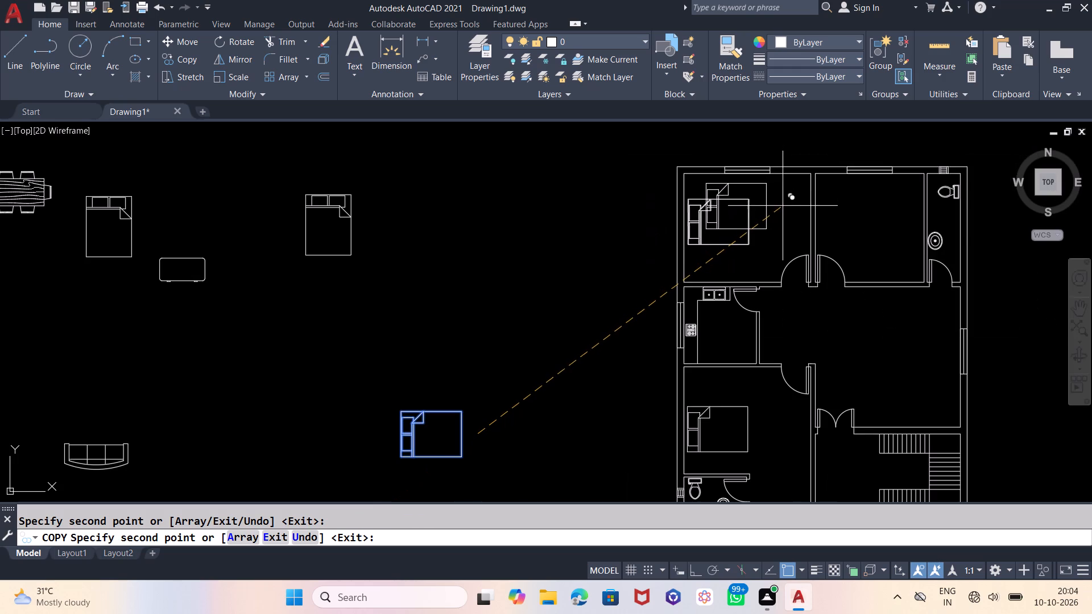
{"action": "key", "text": "Escape"}
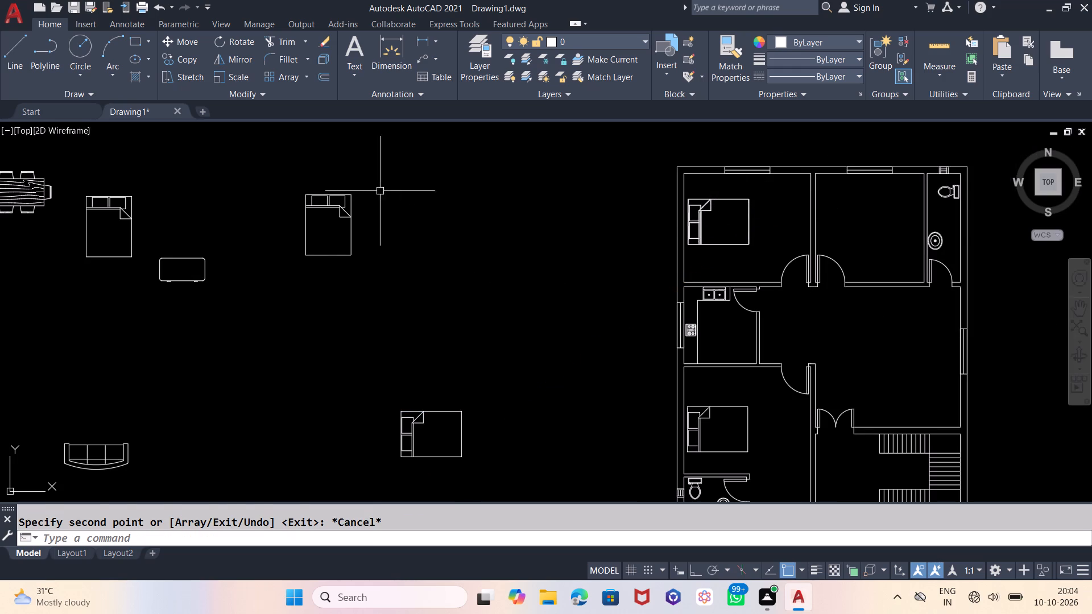
Move the double bed with its headboard facing north into the middle north bedroom, centred beneath the north window.
{"action": "left_click", "coordinate": [322, 207]}
{"action": "key", "text": "m"}
{"action": "key", "text": "Return"}
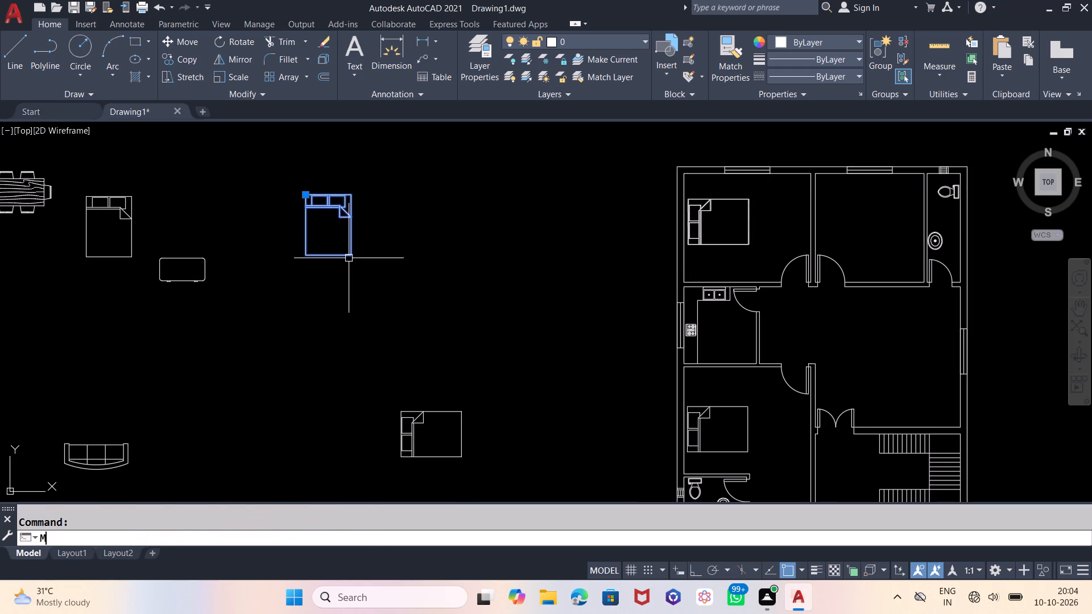
{"action": "left_click", "coordinate": [320, 265]}
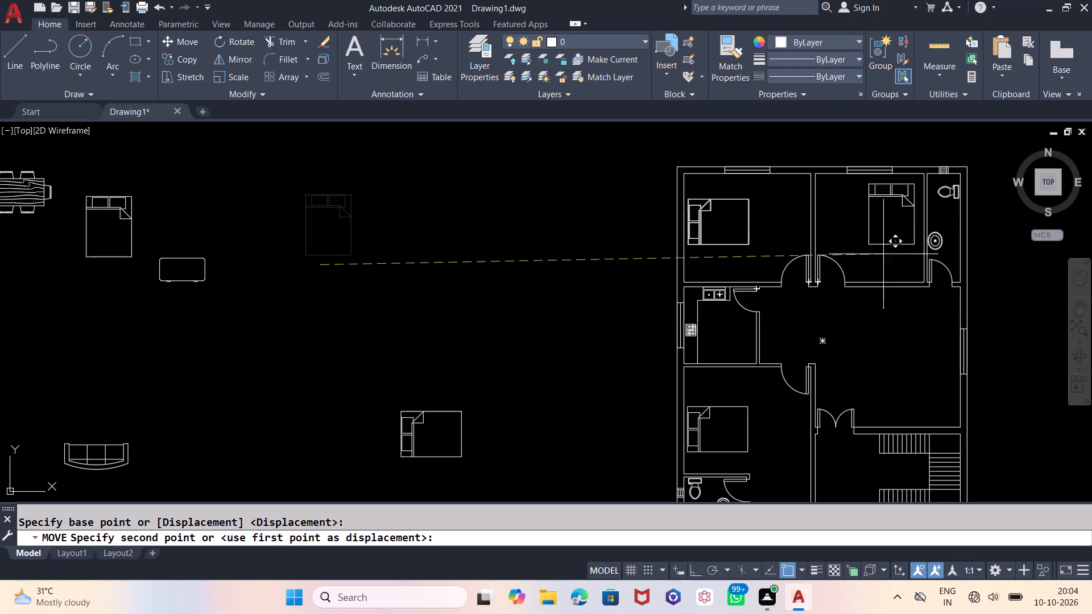
{"action": "scroll", "coordinate": [860, 248], "scroll_direction": "up", "scroll_amount": 2}
{"action": "middle_click_drag", "start_coordinate": [867, 252], "coordinate": [846, 464]}
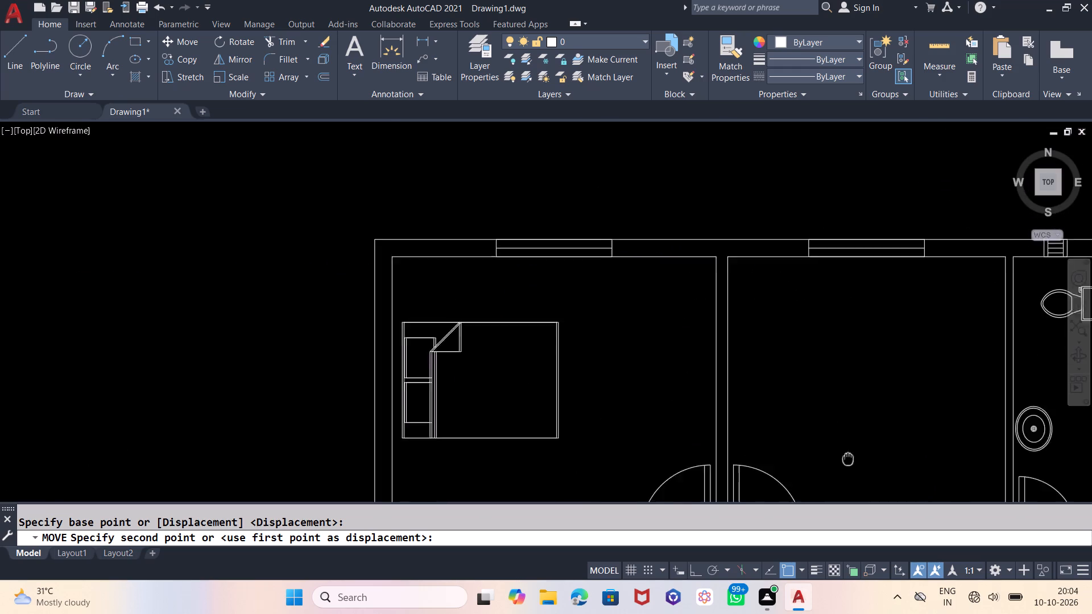
{"action": "middle_click_drag", "start_coordinate": [846, 464], "coordinate": [844, 474]}
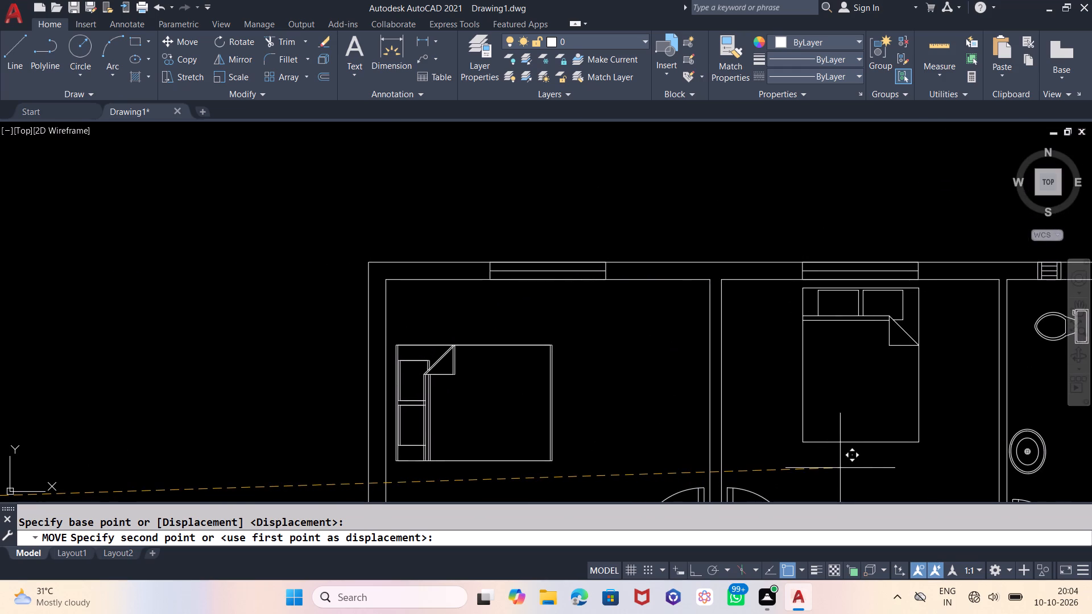
{"action": "left_click", "coordinate": [842, 468]}
Delete the two spare double beds left outside the floor plan.
{"action": "scroll", "coordinate": [783, 326], "scroll_direction": "down", "scroll_amount": 3}
{"action": "scroll", "coordinate": [759, 225], "scroll_direction": "down", "scroll_amount": 1}
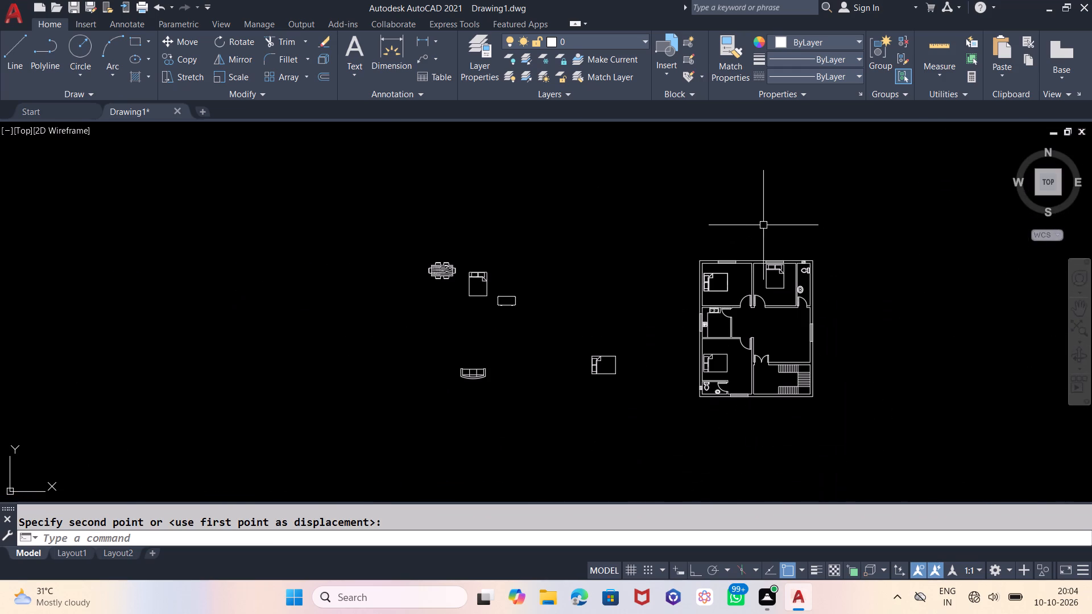
{"action": "middle_click_drag", "start_coordinate": [689, 434], "coordinate": [671, 393]}
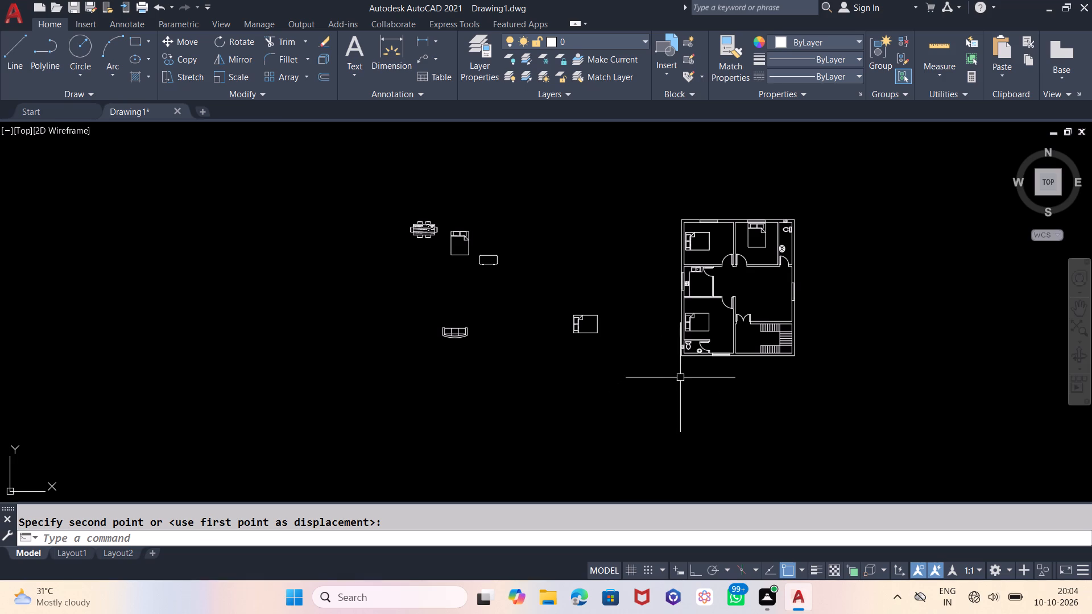
{"action": "left_click", "coordinate": [595, 323]}
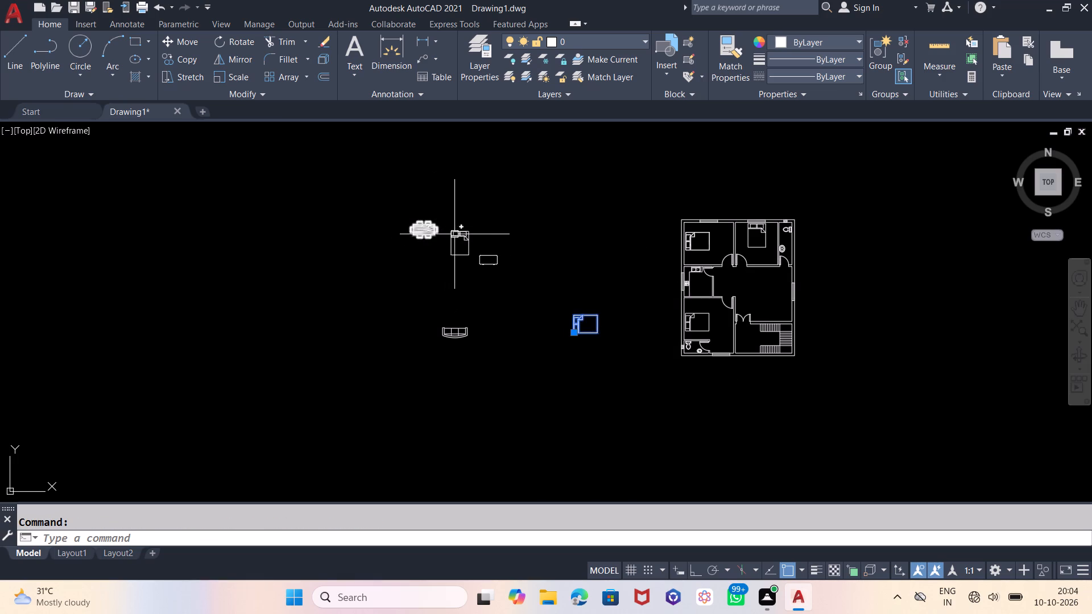
{"action": "left_click", "coordinate": [455, 234]}
{"action": "key", "text": "Delete"}
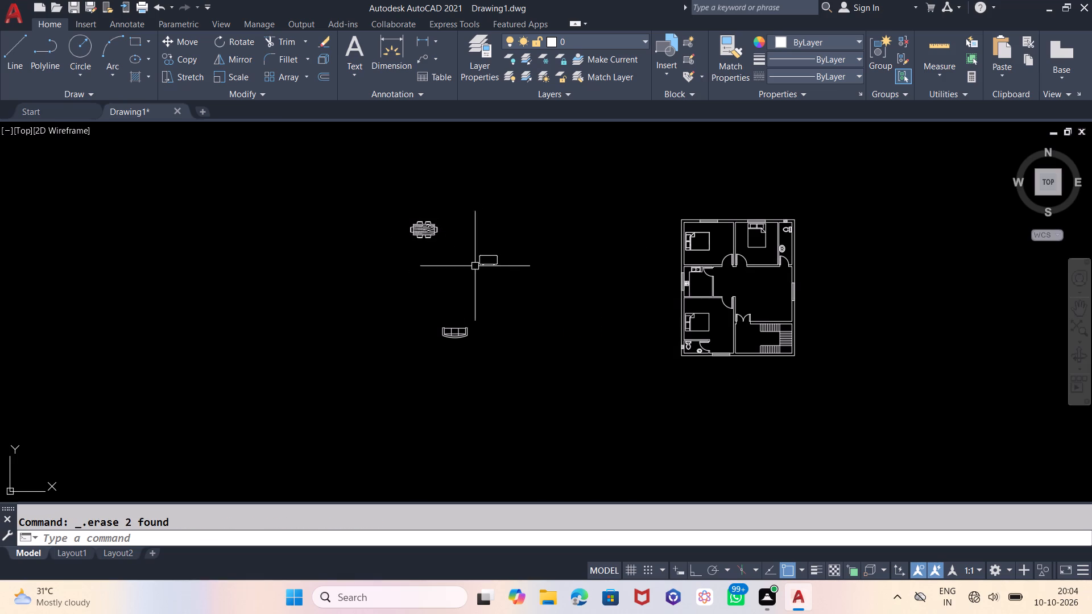
Move the three-seat sofa into the hall, just north of the staircase wall and east of the double door.
{"action": "left_click", "coordinate": [448, 338]}
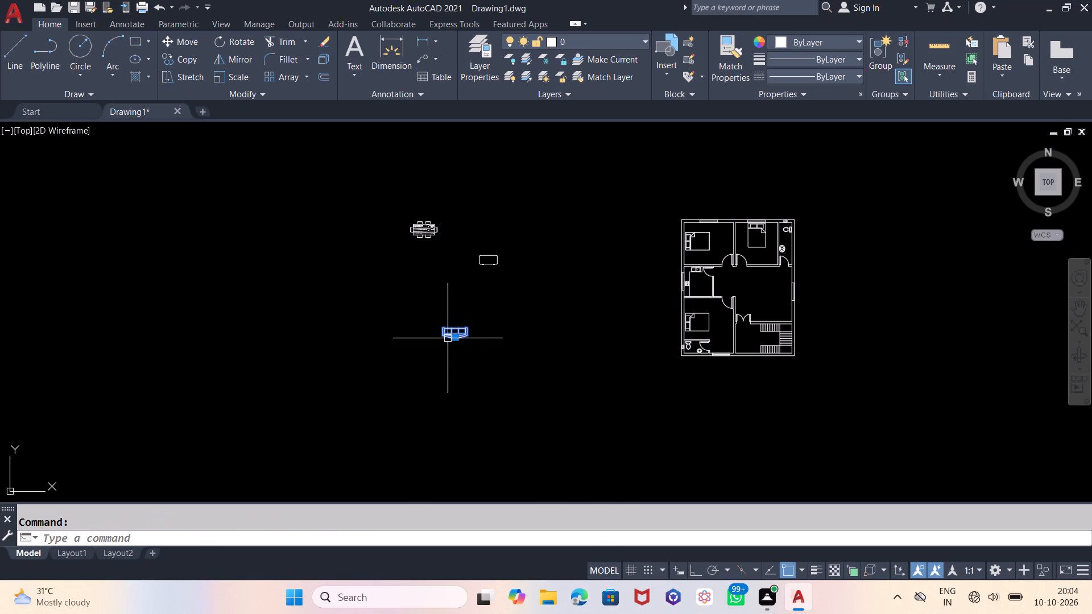
{"action": "key", "text": "m"}
{"action": "key", "text": "Return"}
{"action": "left_click", "coordinate": [448, 351]}
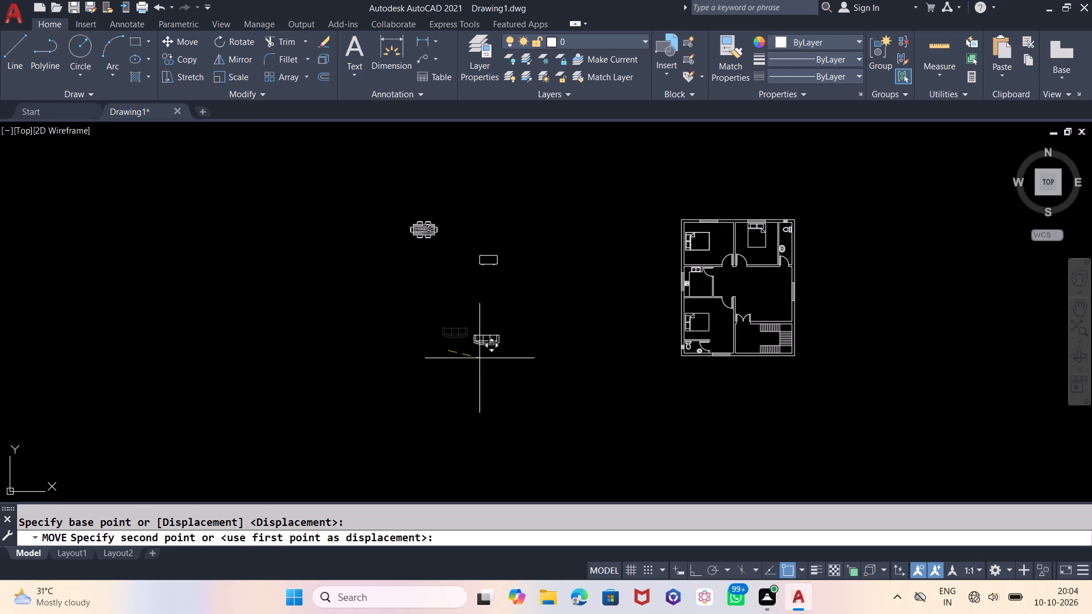
{"action": "scroll", "coordinate": [792, 337], "scroll_direction": "up", "scroll_amount": 2}
{"action": "middle_click_drag", "start_coordinate": [706, 326], "coordinate": [699, 417]}
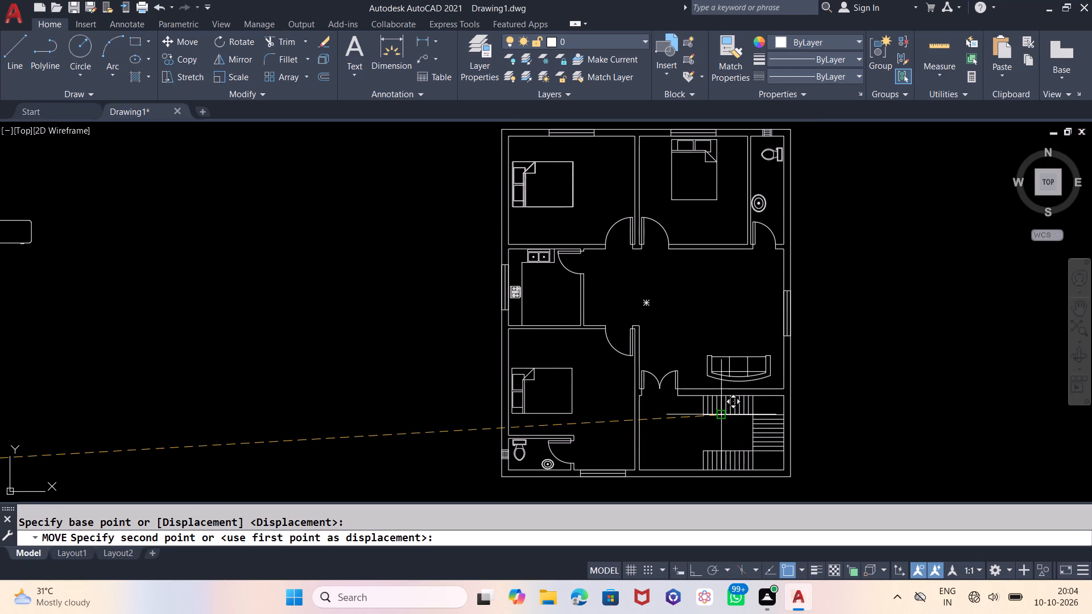
{"action": "left_click", "coordinate": [722, 418]}
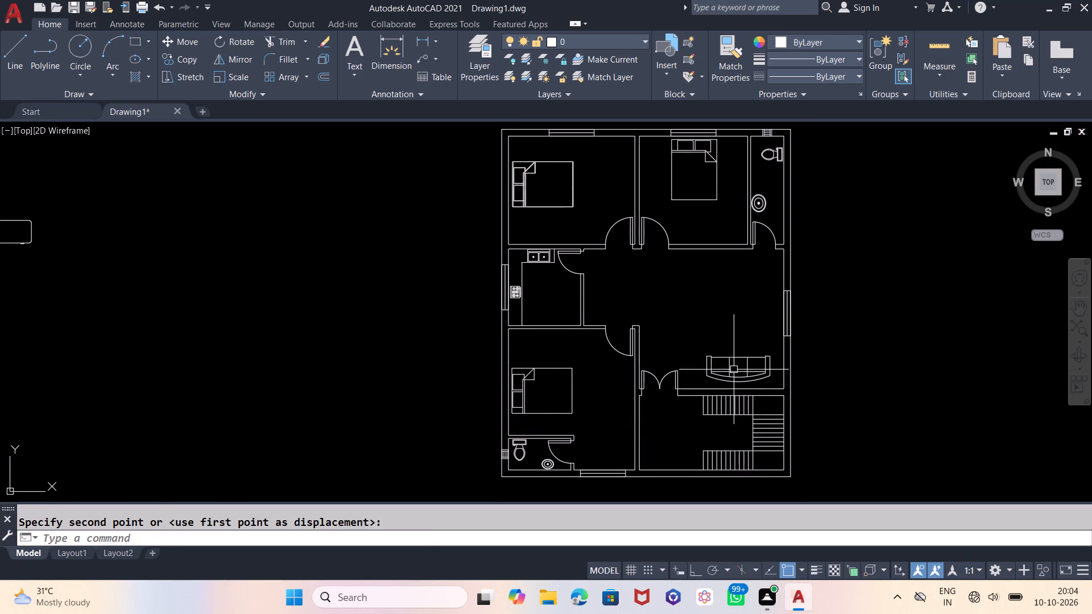
{"action": "left_click", "coordinate": [734, 370]}
{"action": "left_click", "coordinate": [737, 326]}
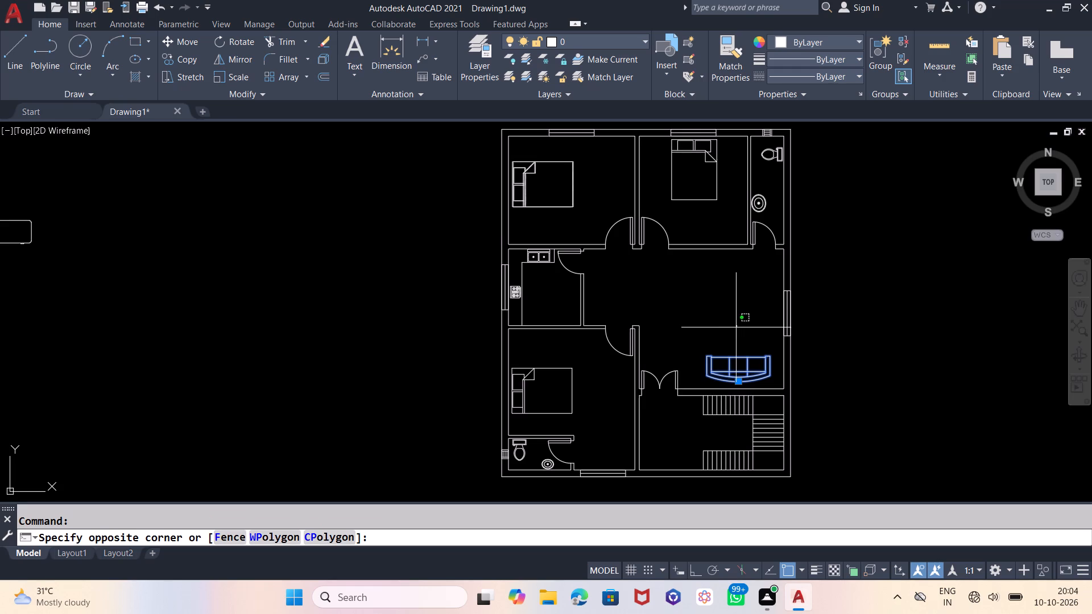
{"action": "left_click", "coordinate": [736, 327]}
{"action": "key", "text": "m"}
{"action": "key", "text": "Return"}
{"action": "left_click", "coordinate": [742, 320]}
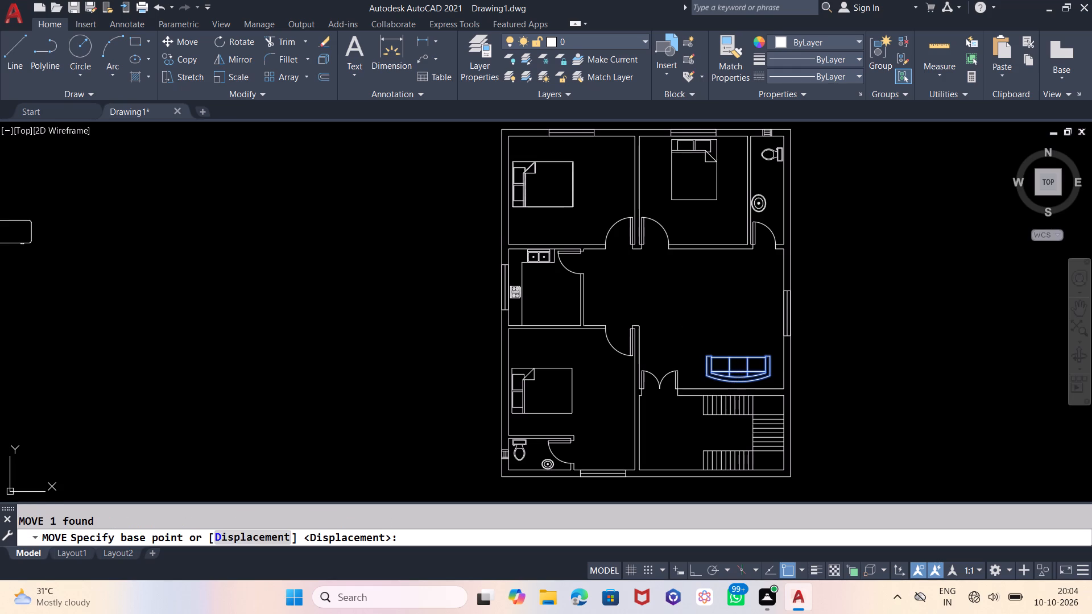
{"action": "left_click", "coordinate": [737, 324]}
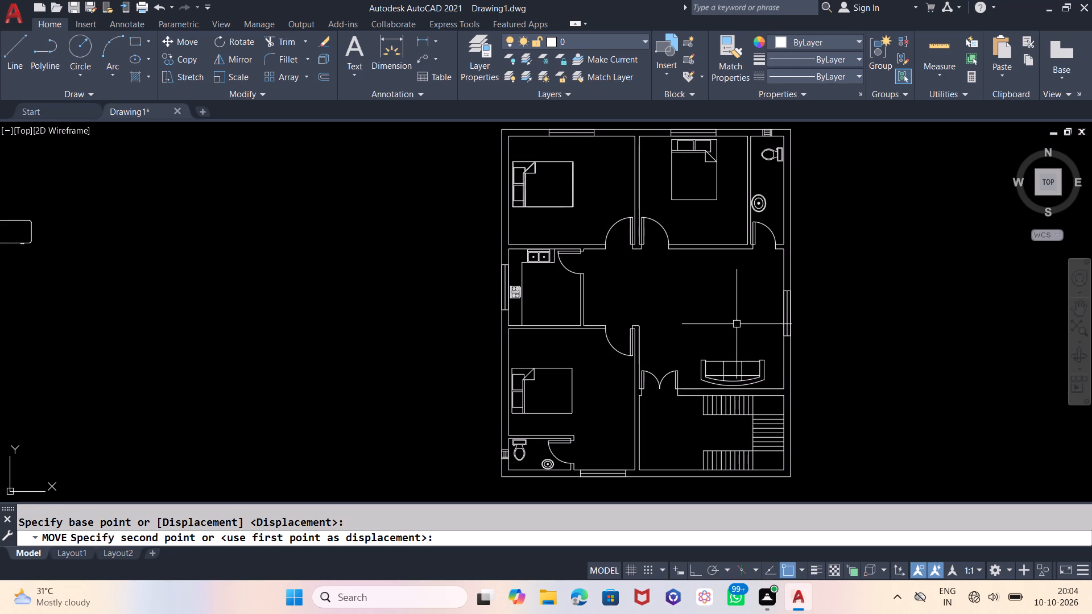
Move the rounded rectangular centre table into the hall, directly north of the sofa.
{"action": "middle_click_drag", "start_coordinate": [846, 392], "coordinate": [997, 392]}
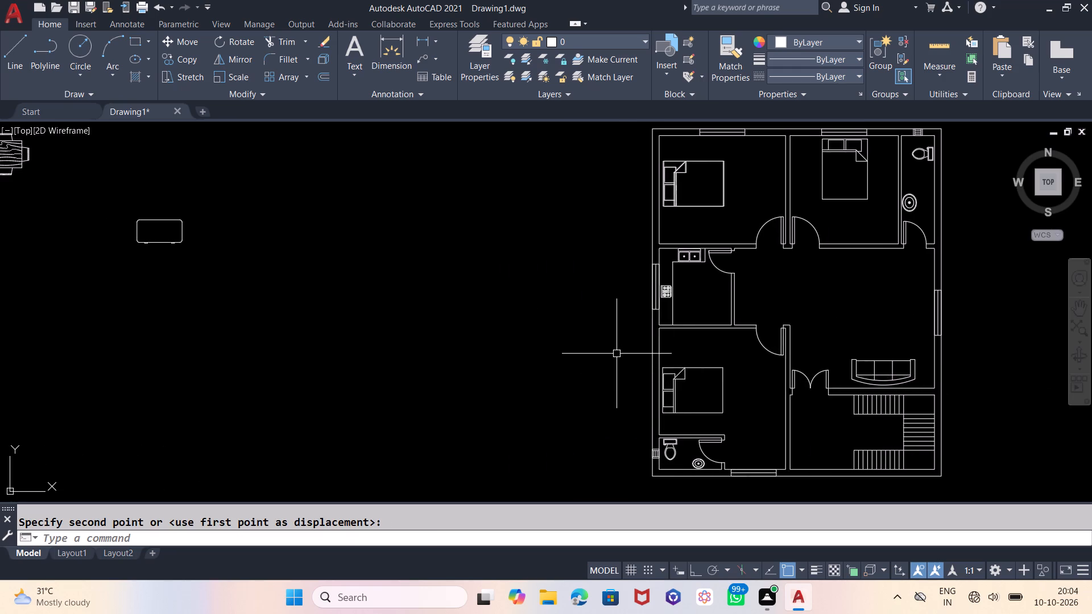
{"action": "scroll", "coordinate": [616, 348], "scroll_direction": "down", "scroll_amount": 1}
{"action": "left_click", "coordinate": [340, 270]}
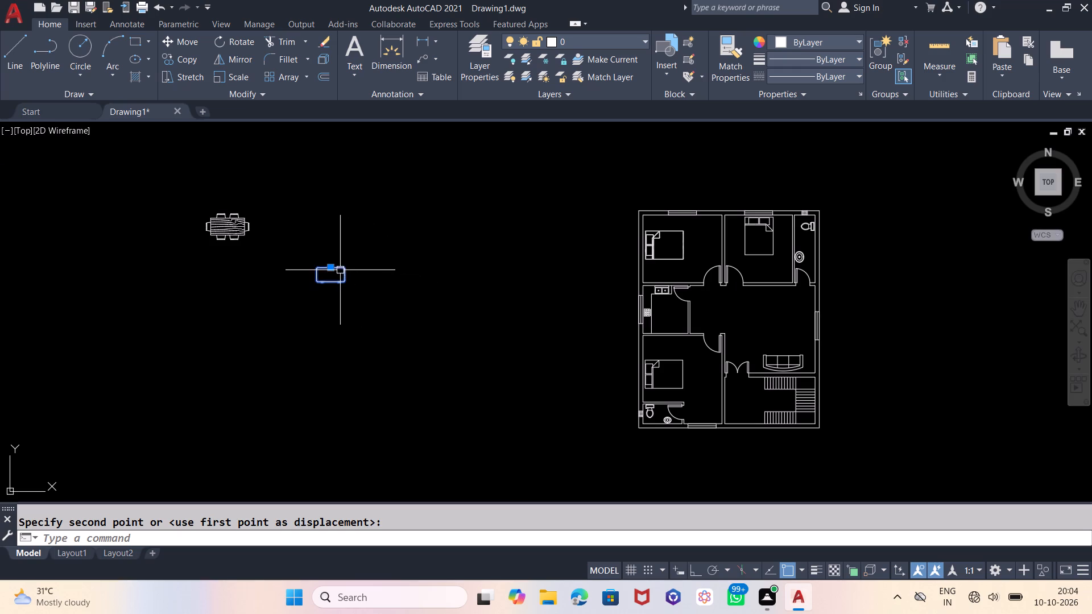
{"action": "key", "text": "m"}
{"action": "key", "text": "Return"}
{"action": "left_click_drag", "start_coordinate": [356, 256], "coordinate": [364, 263]}
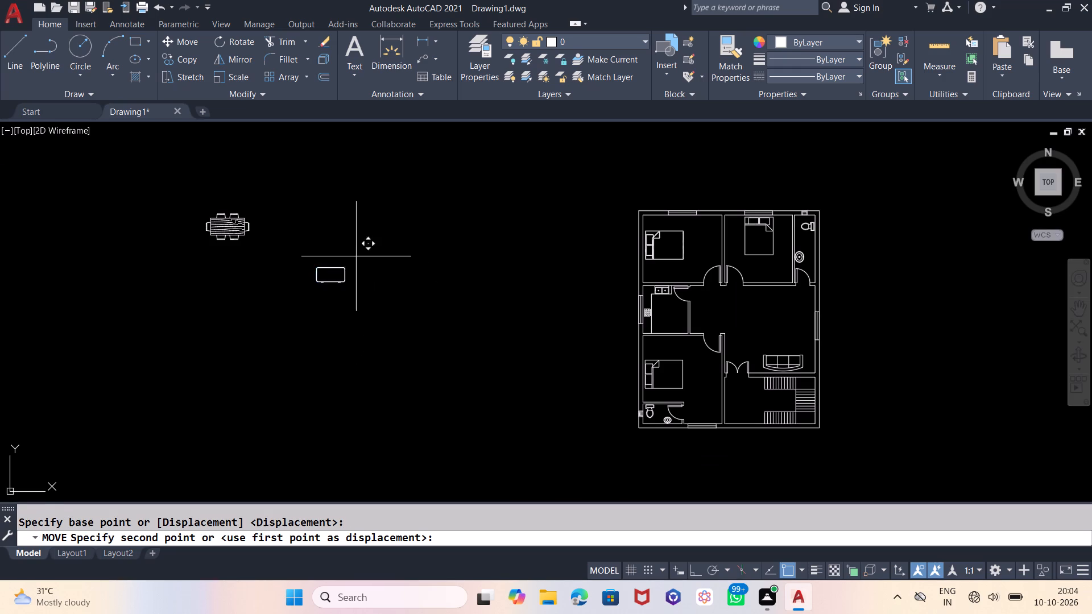
{"action": "scroll", "coordinate": [835, 325], "scroll_direction": "up", "scroll_amount": 2}
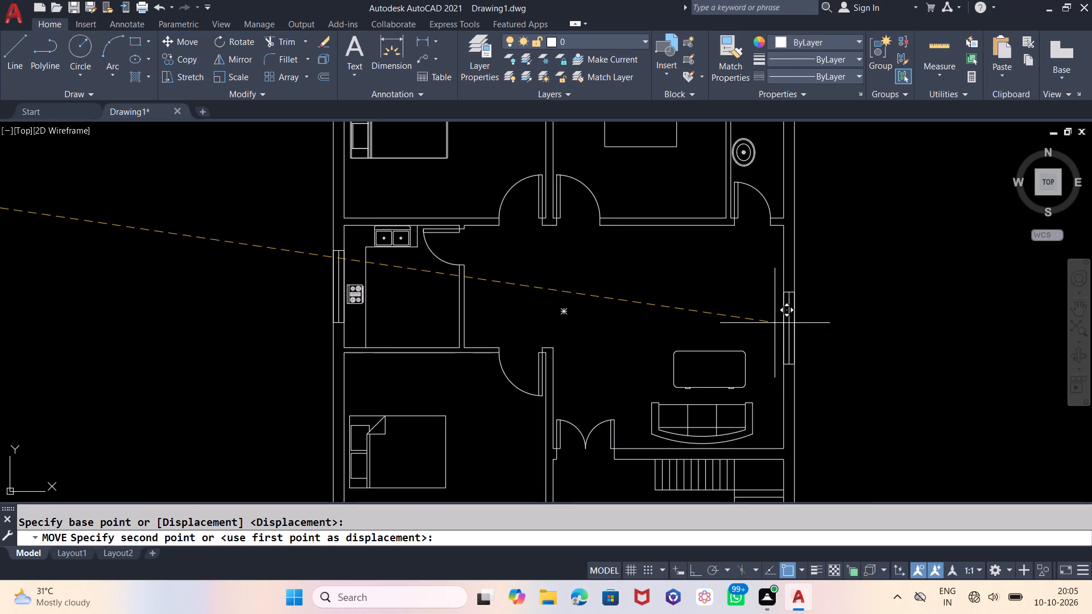
{"action": "left_click", "coordinate": [772, 321]}
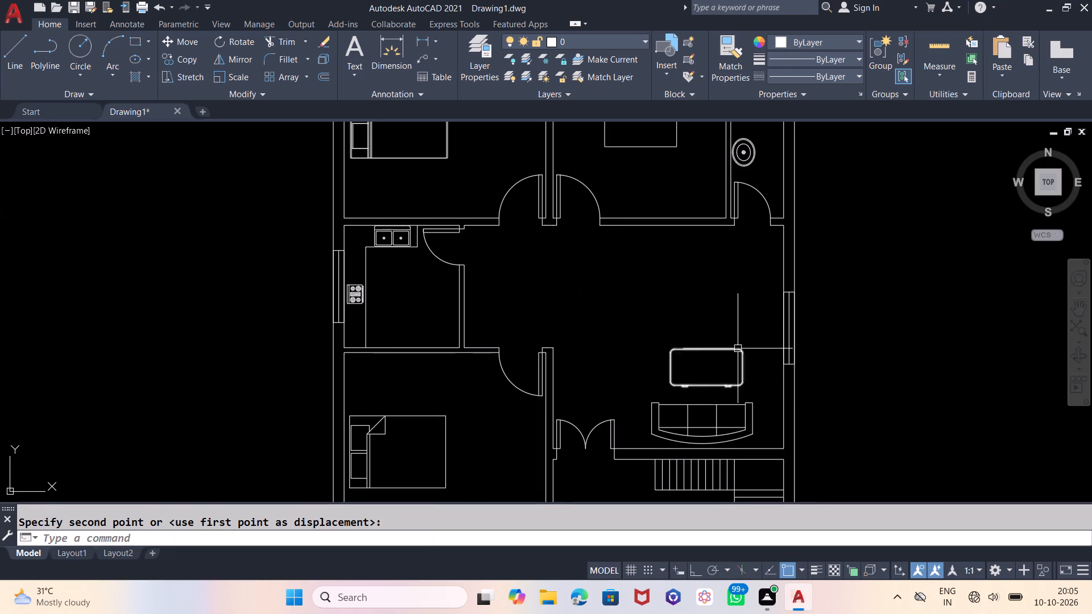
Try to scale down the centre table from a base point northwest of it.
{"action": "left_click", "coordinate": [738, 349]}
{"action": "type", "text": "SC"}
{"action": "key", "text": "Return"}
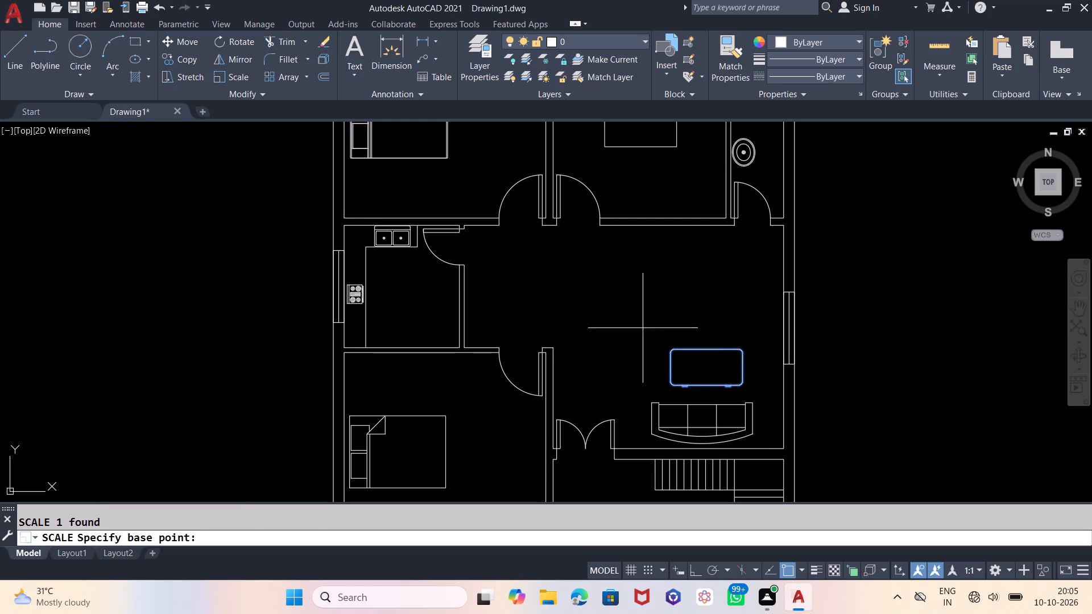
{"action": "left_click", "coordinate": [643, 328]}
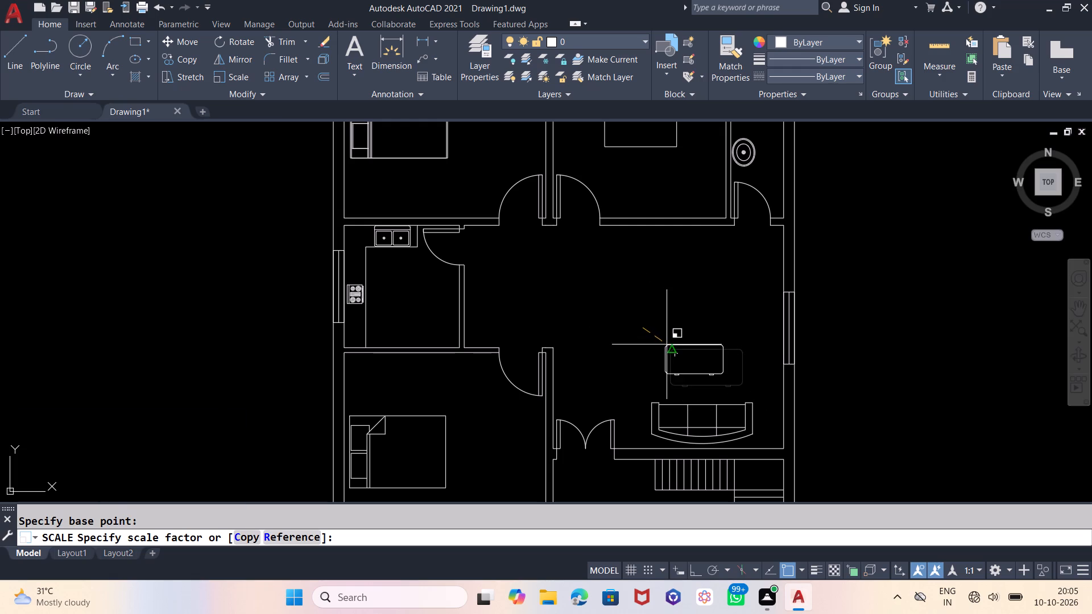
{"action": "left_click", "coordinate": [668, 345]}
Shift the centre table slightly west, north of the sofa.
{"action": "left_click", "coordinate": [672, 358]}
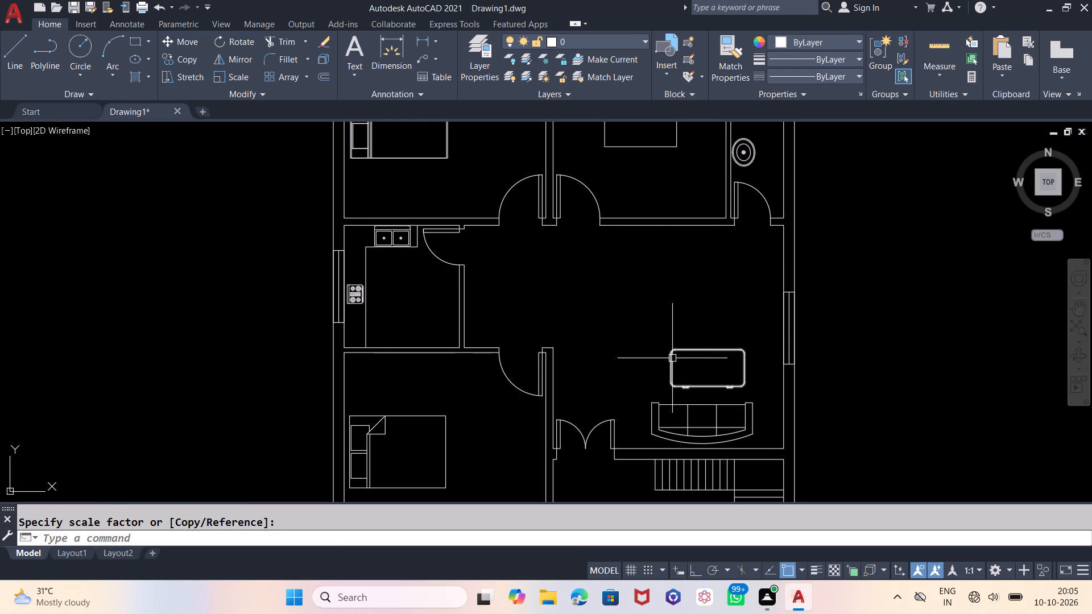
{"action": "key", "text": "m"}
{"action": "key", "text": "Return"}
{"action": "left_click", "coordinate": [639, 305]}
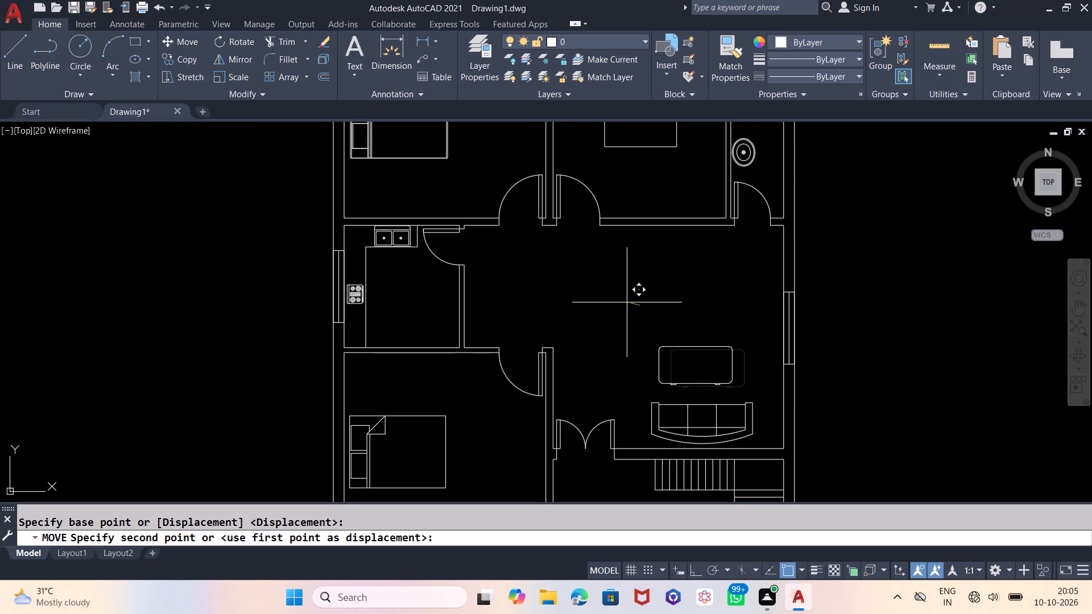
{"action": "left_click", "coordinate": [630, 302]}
Scale the centre table down to about half its size from a base point northwest of it.
{"action": "left_click", "coordinate": [669, 349]}
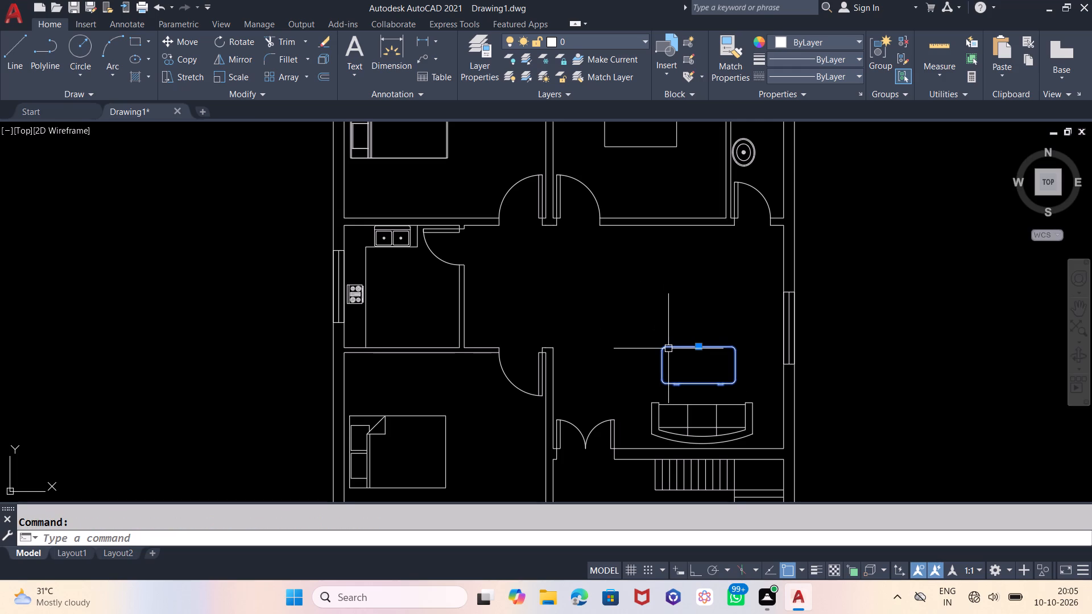
{"action": "type", "text": "SC"}
{"action": "key", "text": "Return"}
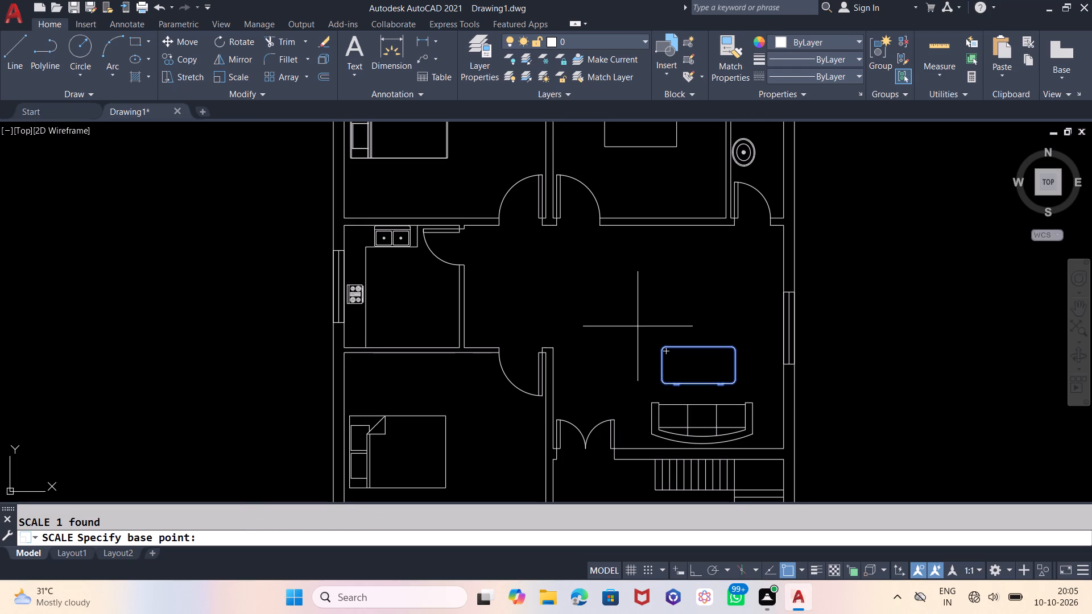
{"action": "left_click", "coordinate": [638, 326]}
{"action": "left_click", "coordinate": [655, 332]}
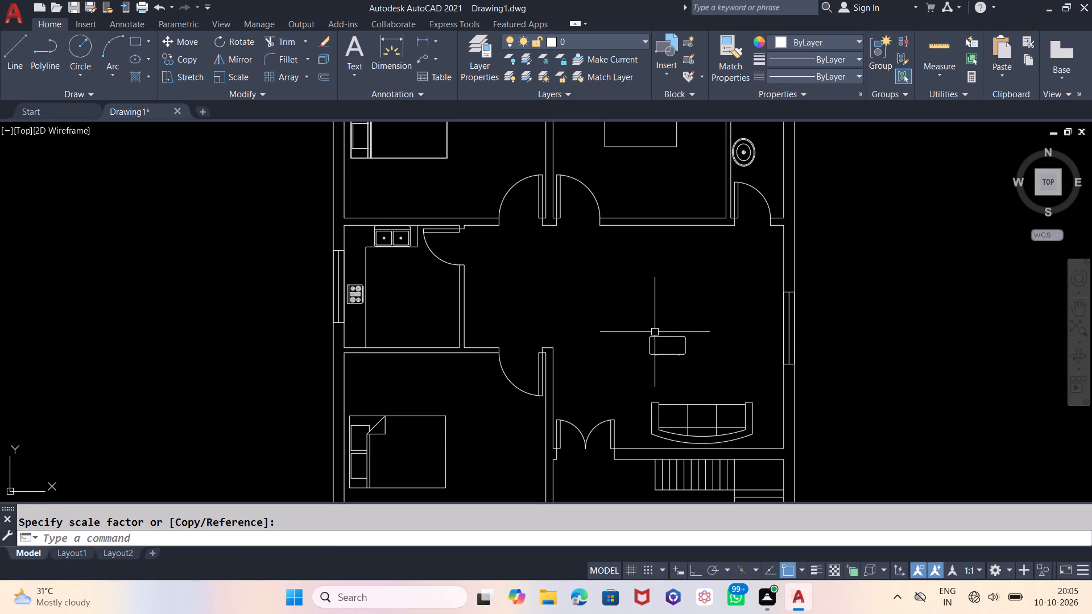
Move the reduced centre table in front of the sofa, roughly centred on it to the north.
{"action": "left_click", "coordinate": [669, 354]}
{"action": "key", "text": "m"}
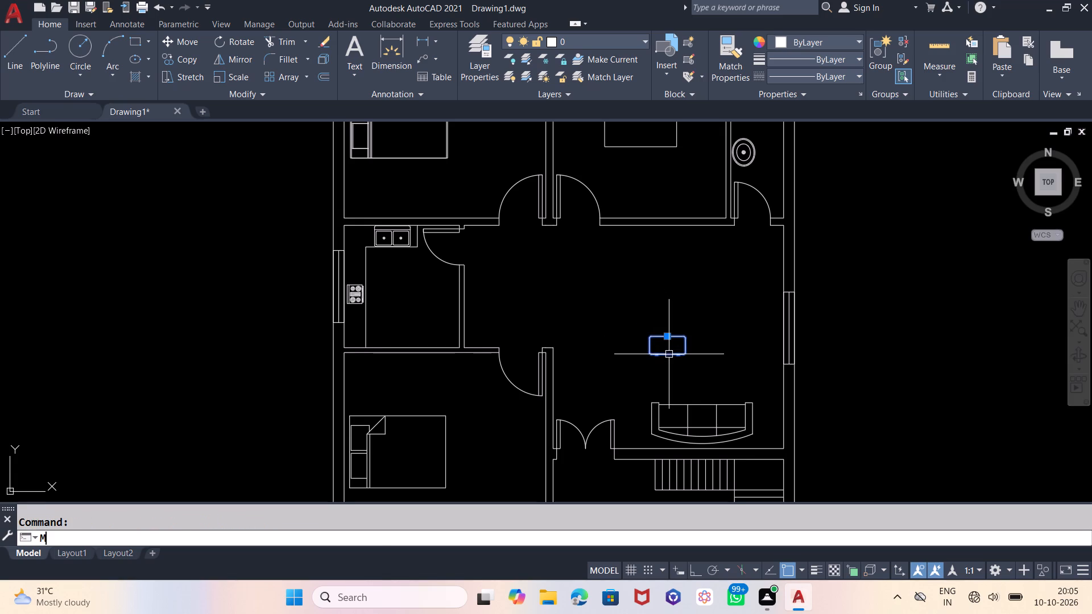
{"action": "key", "text": "Return"}
{"action": "left_click", "coordinate": [693, 310]}
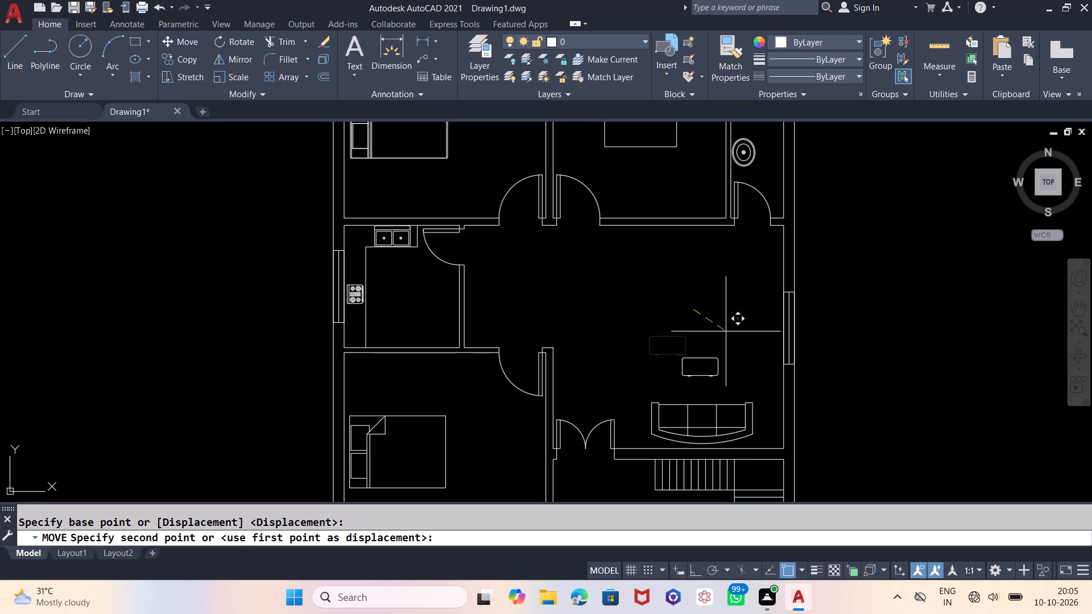
{"action": "left_click", "coordinate": [726, 330]}
Move the six-seat dining table into the hall, north-west of the centre table and clear of the doors.
{"action": "middle_click_drag", "start_coordinate": [688, 339], "coordinate": [752, 346]}
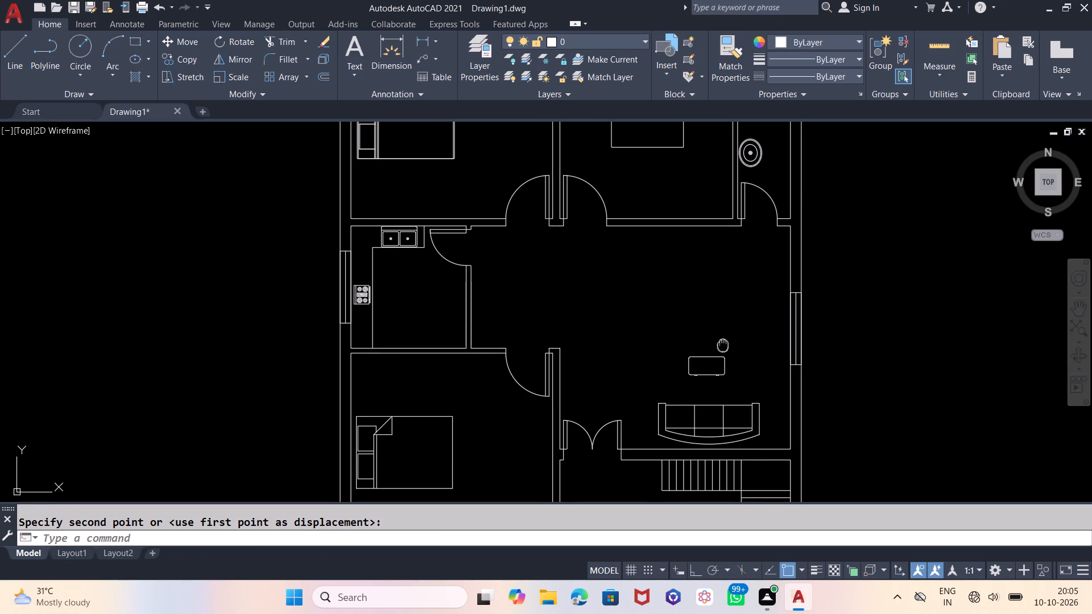
{"action": "middle_click_drag", "start_coordinate": [752, 346], "coordinate": [809, 346]}
{"action": "scroll", "coordinate": [817, 342], "scroll_direction": "down", "scroll_amount": 1}
{"action": "scroll", "coordinate": [652, 314], "scroll_direction": "down", "scroll_amount": 1}
{"action": "middle_click_drag", "start_coordinate": [411, 277], "coordinate": [504, 308]}
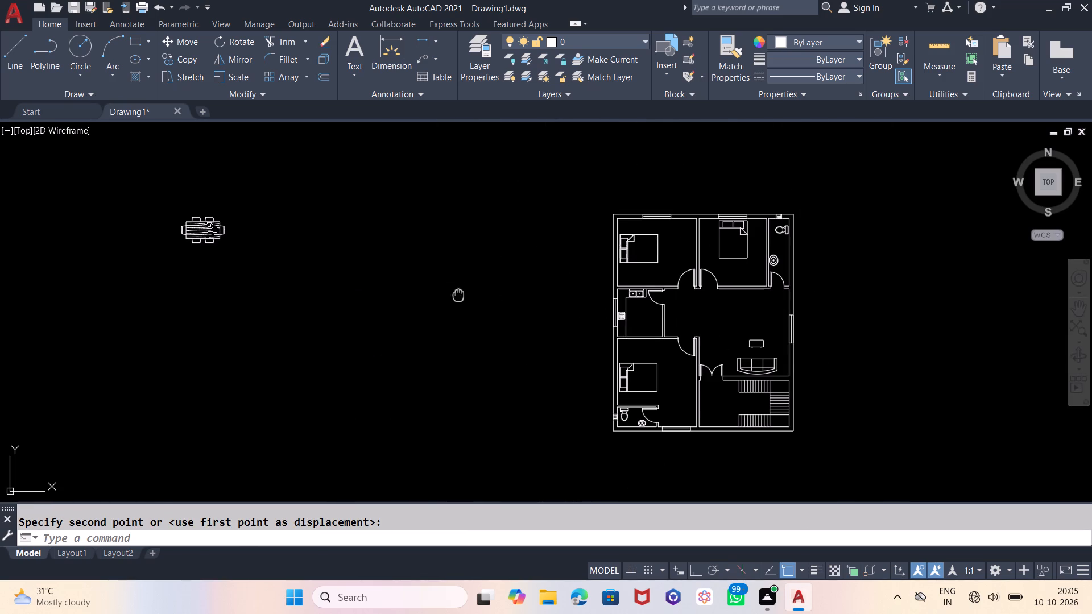
{"action": "middle_click_drag", "start_coordinate": [504, 308], "coordinate": [505, 308]}
{"action": "left_click", "coordinate": [303, 260]}
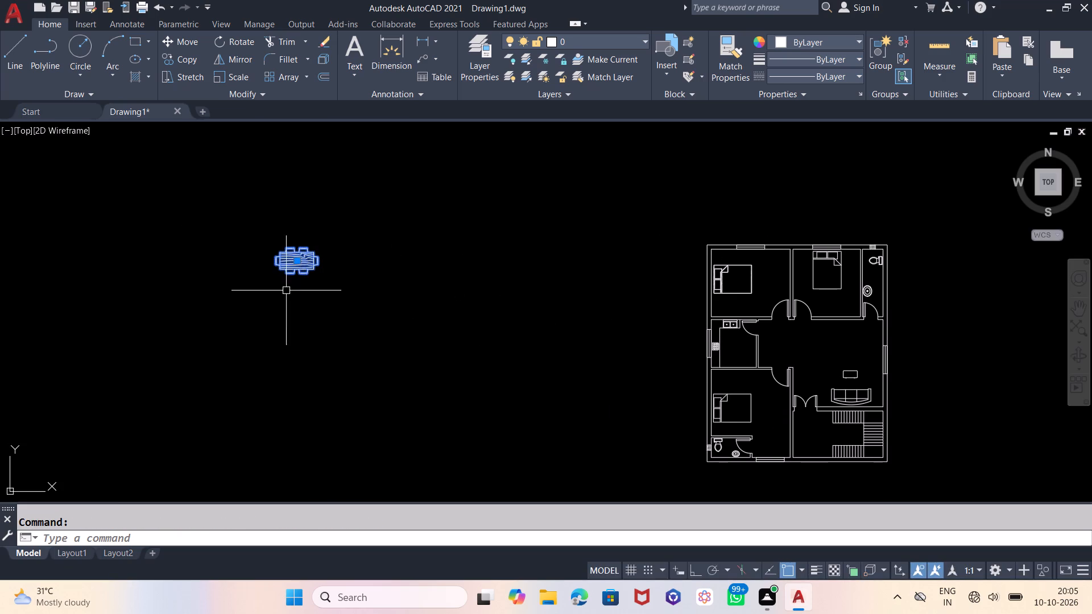
{"action": "key", "text": "m"}
{"action": "key", "text": "Return"}
{"action": "left_click_drag", "start_coordinate": [295, 290], "coordinate": [300, 293]}
{"action": "scroll", "coordinate": [833, 376], "scroll_direction": "up", "scroll_amount": 2}
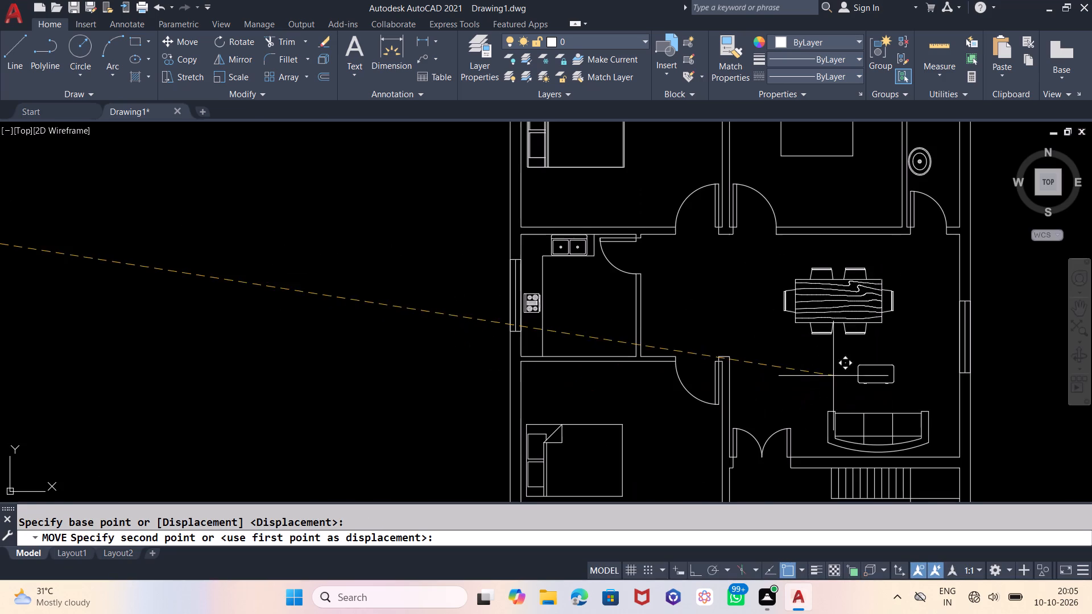
{"action": "middle_click_drag", "start_coordinate": [826, 367], "coordinate": [775, 397]}
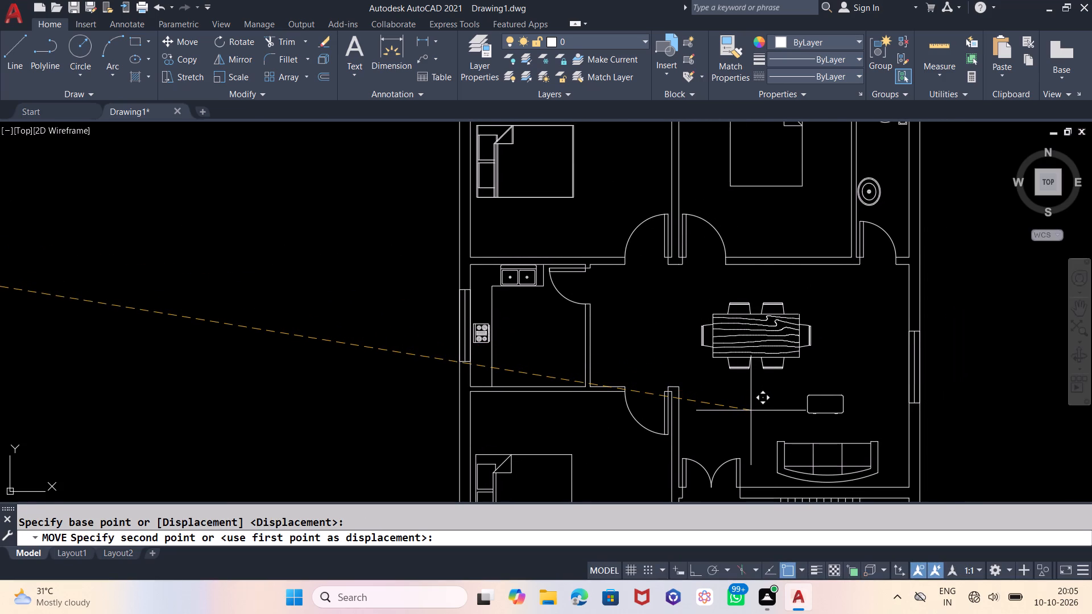
{"action": "left_click", "coordinate": [751, 410]}
Add the multiline text "MBR" at 2.5" height in the empty space east of the floor plan.
{"action": "scroll", "coordinate": [879, 233], "scroll_direction": "down", "scroll_amount": 1}
{"action": "scroll", "coordinate": [556, 272], "scroll_direction": "down", "scroll_amount": 1}
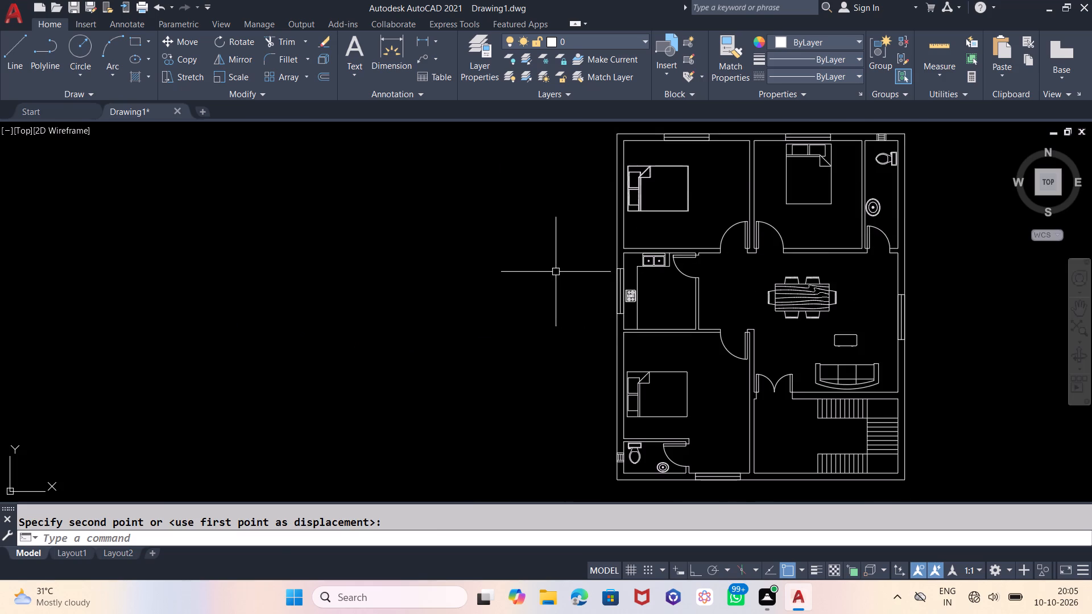
{"action": "middle_click_drag", "start_coordinate": [553, 273], "coordinate": [601, 273]}
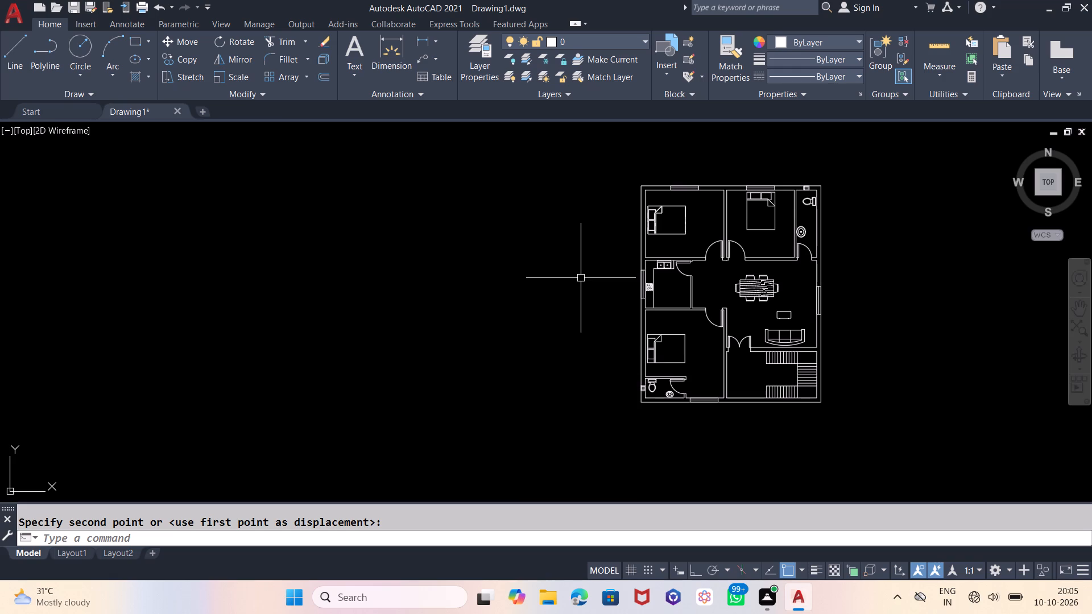
{"action": "key", "text": "z"}
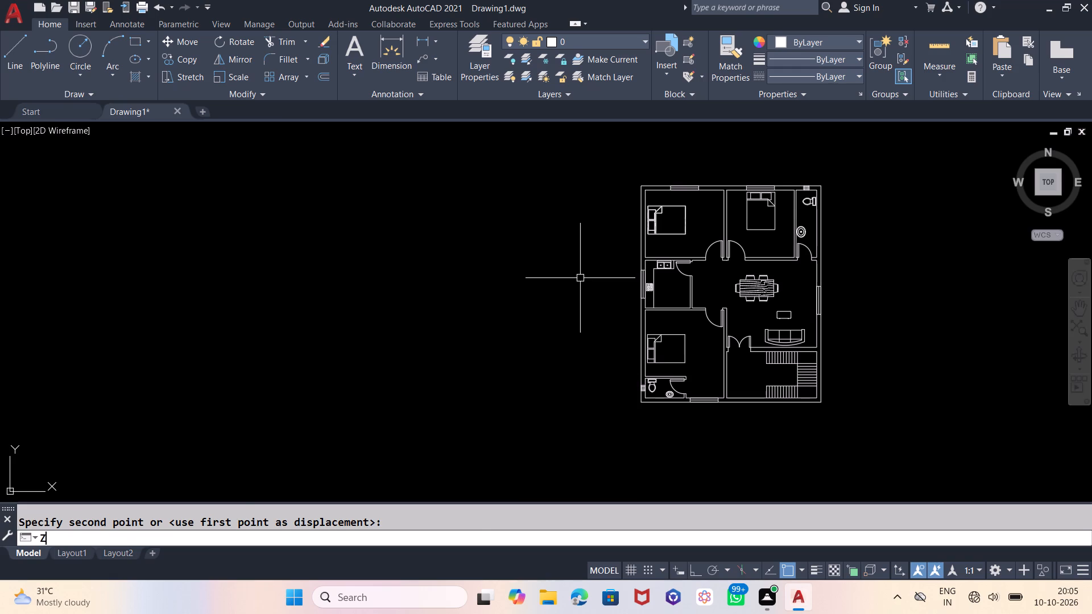
{"action": "key", "text": "Return"}
{"action": "key", "text": "e"}
{"action": "key", "text": "Return"}
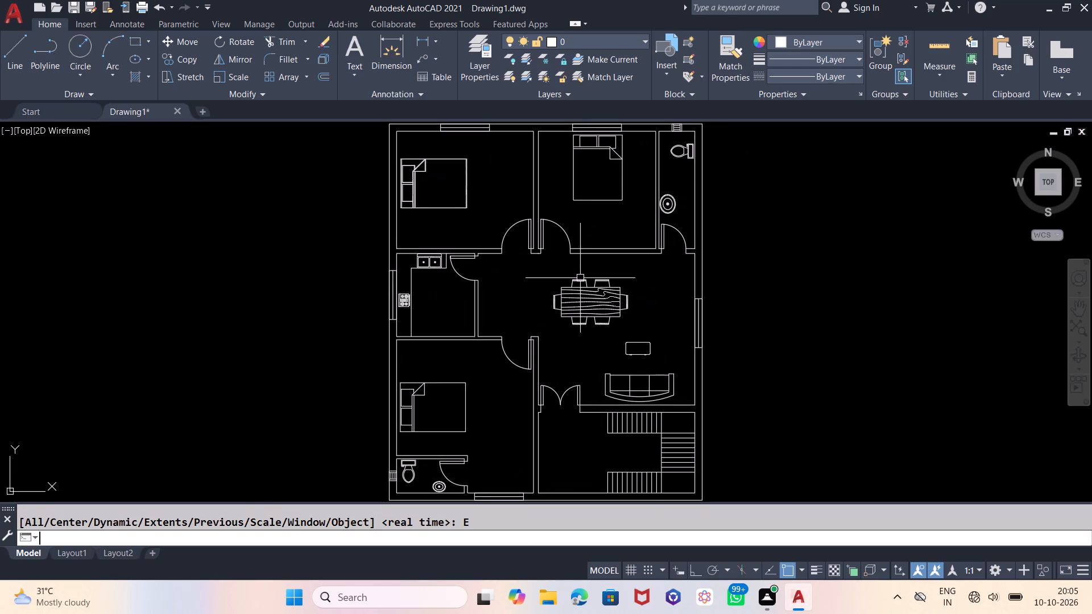
{"action": "left_click", "coordinate": [357, 46]}
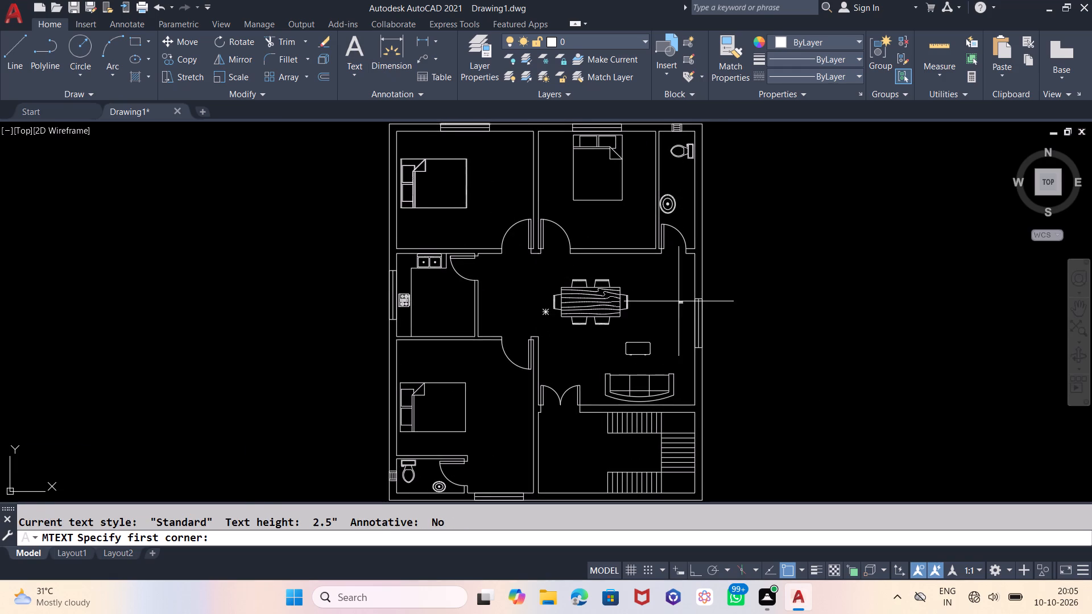
{"action": "middle_click_drag", "start_coordinate": [883, 325], "coordinate": [749, 325]}
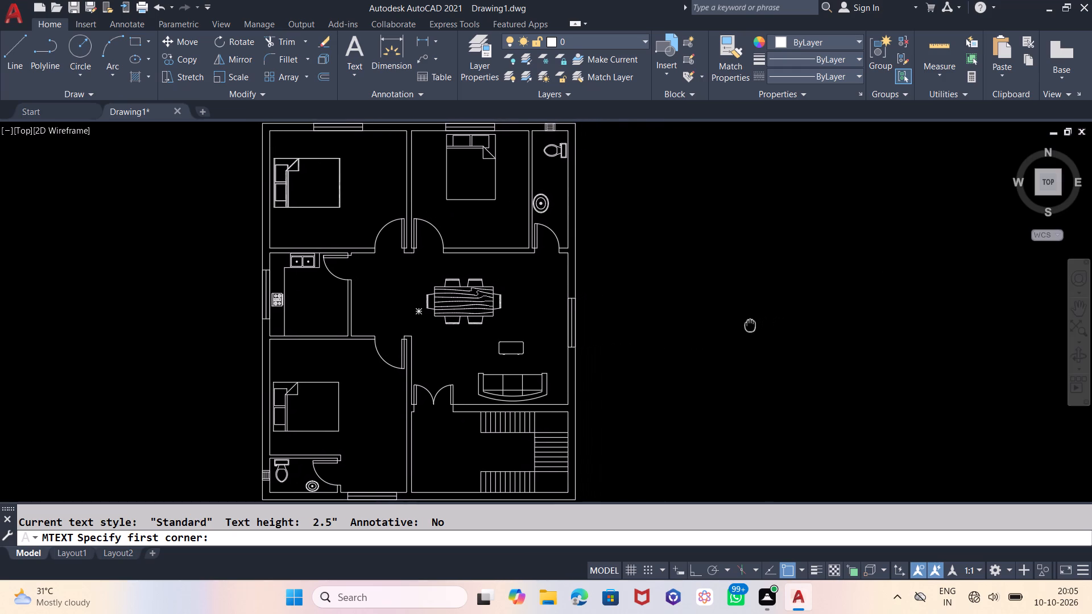
{"action": "middle_click_drag", "start_coordinate": [749, 325], "coordinate": [747, 325]}
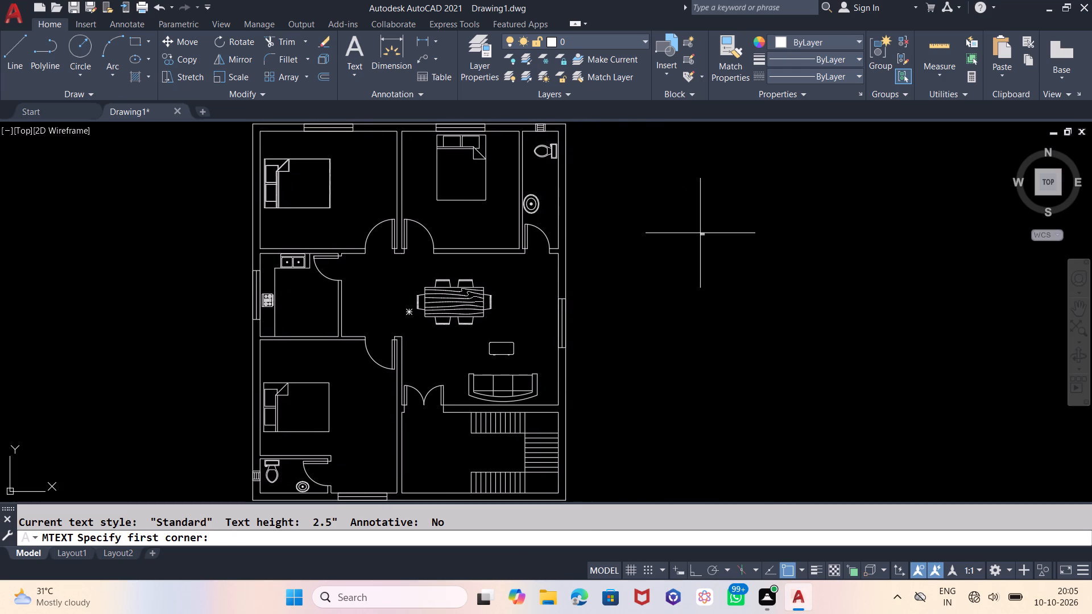
{"action": "left_click", "coordinate": [700, 233]}
{"action": "left_click", "coordinate": [721, 242]}
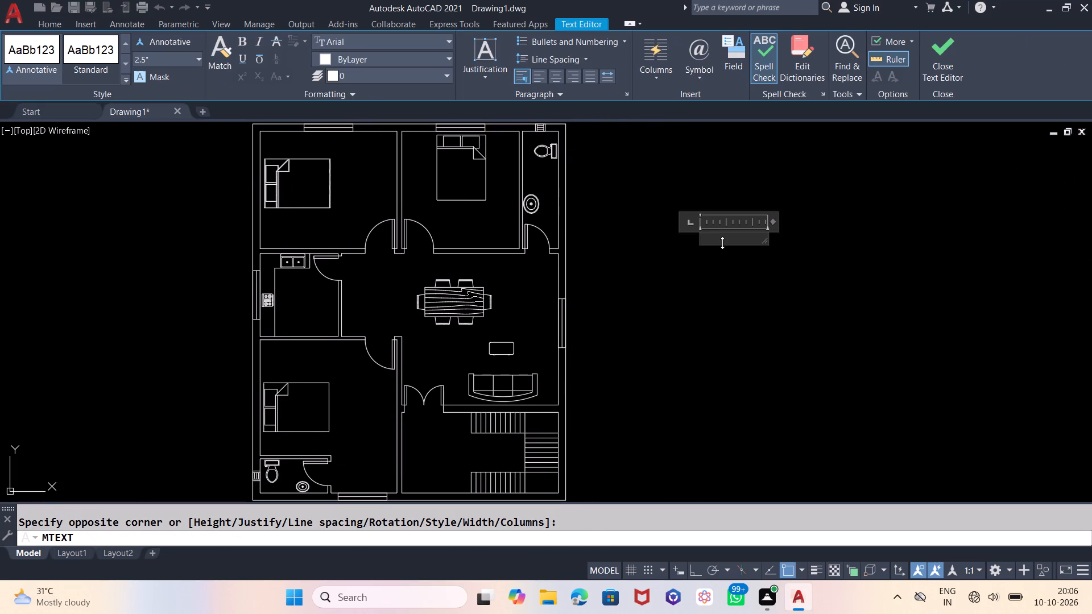
{"action": "type", "text": "MBR"}
{"action": "key", "text": "Return"}
{"action": "left_click", "coordinate": [723, 318]}
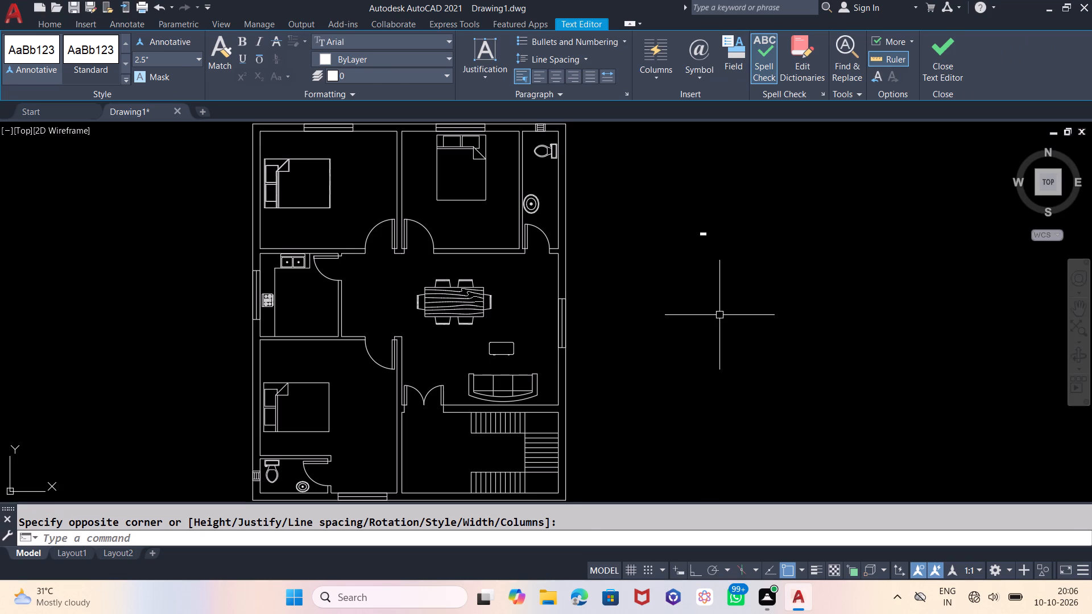
Scale the MBR text up to a little over twice its size from a base point south of it.
{"action": "left_click", "coordinate": [702, 233]}
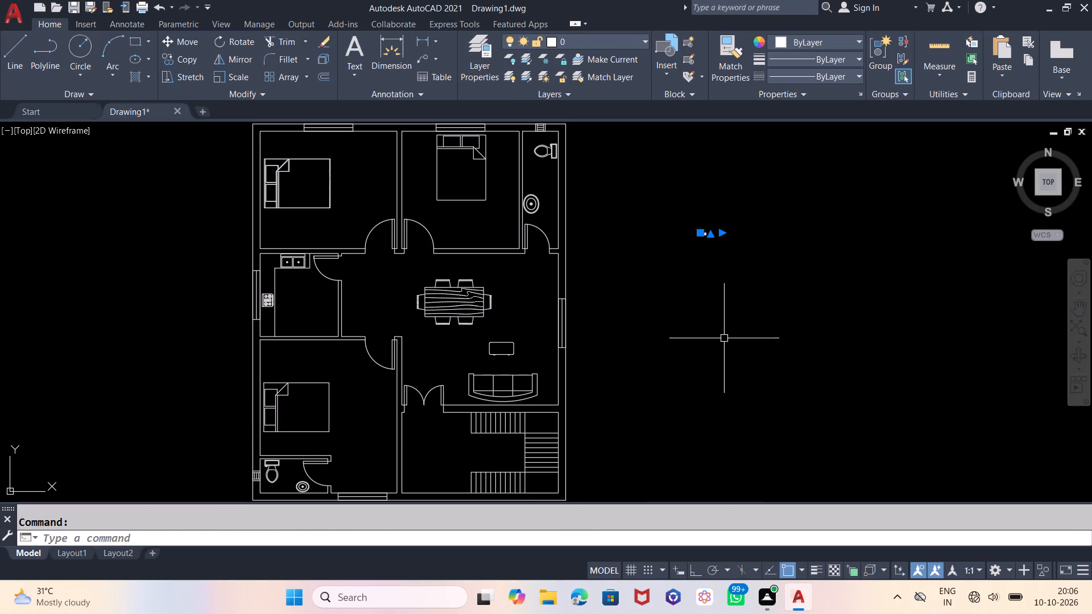
{"action": "key", "text": "s"}
{"action": "key", "text": "c"}
{"action": "key", "text": "Return"}
{"action": "left_click", "coordinate": [712, 312]}
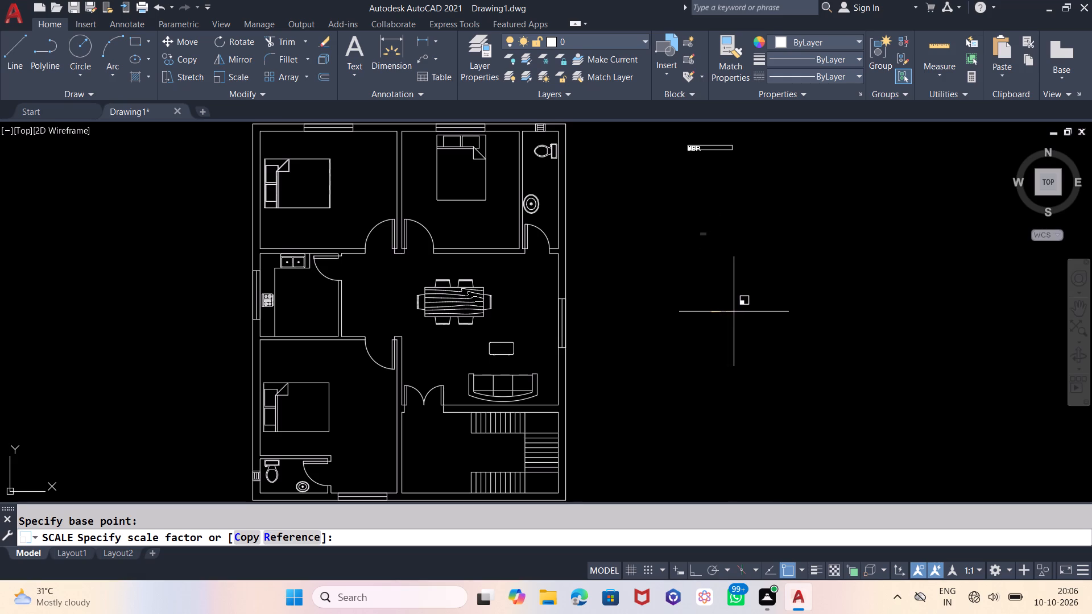
{"action": "left_click", "coordinate": [735, 313]}
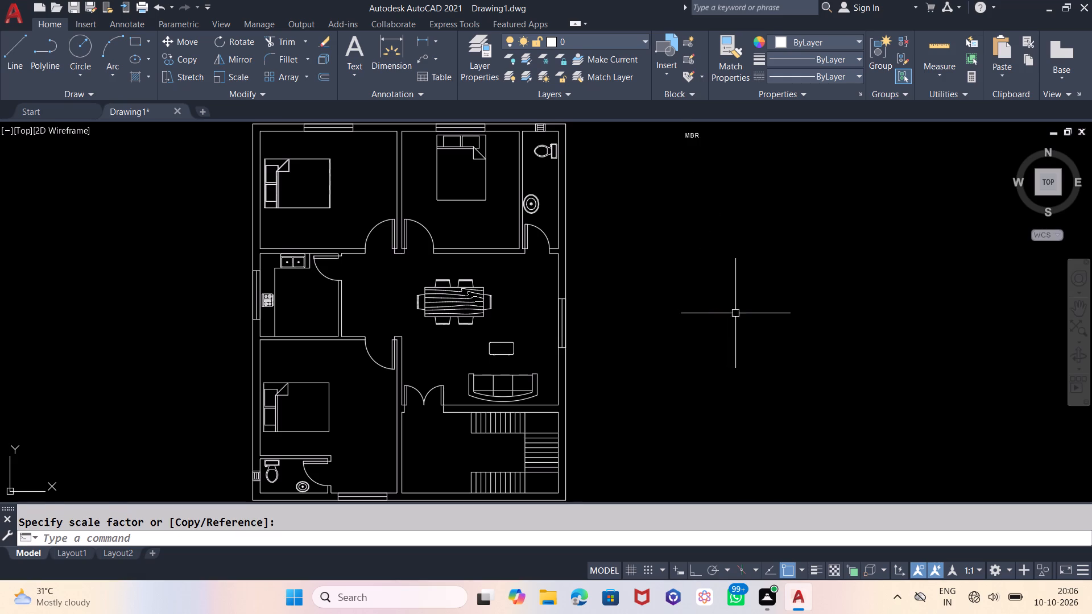
Copy the MBR text as stacked pairs into the two northern bedrooms and the northeast toilet between its fixtures.
{"action": "left_click", "coordinate": [692, 138]}
{"action": "key", "text": "c"}
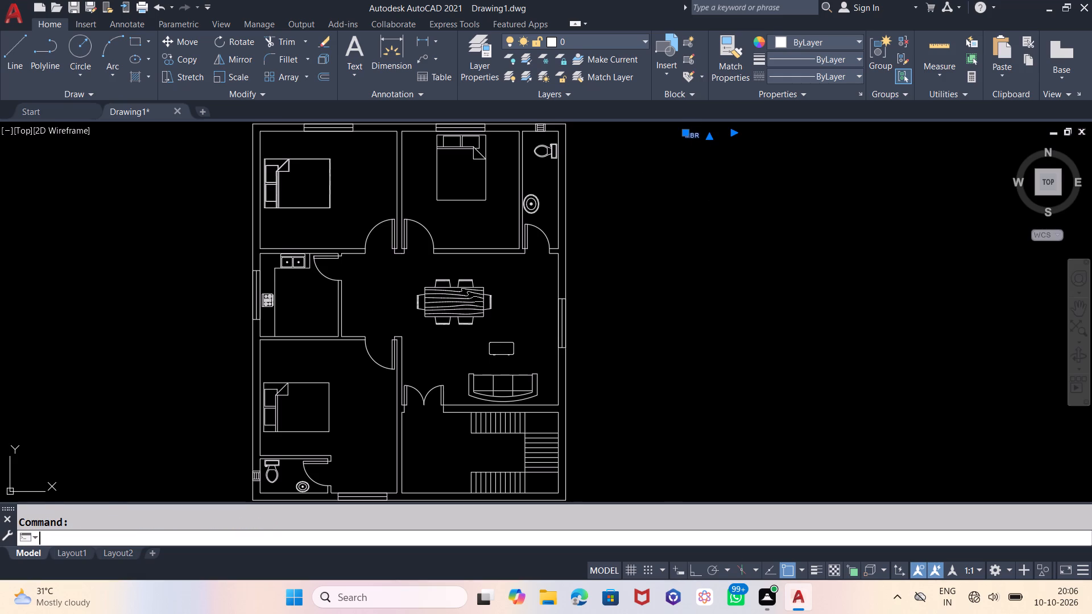
{"action": "key", "text": "p"}
{"action": "key", "text": "Return"}
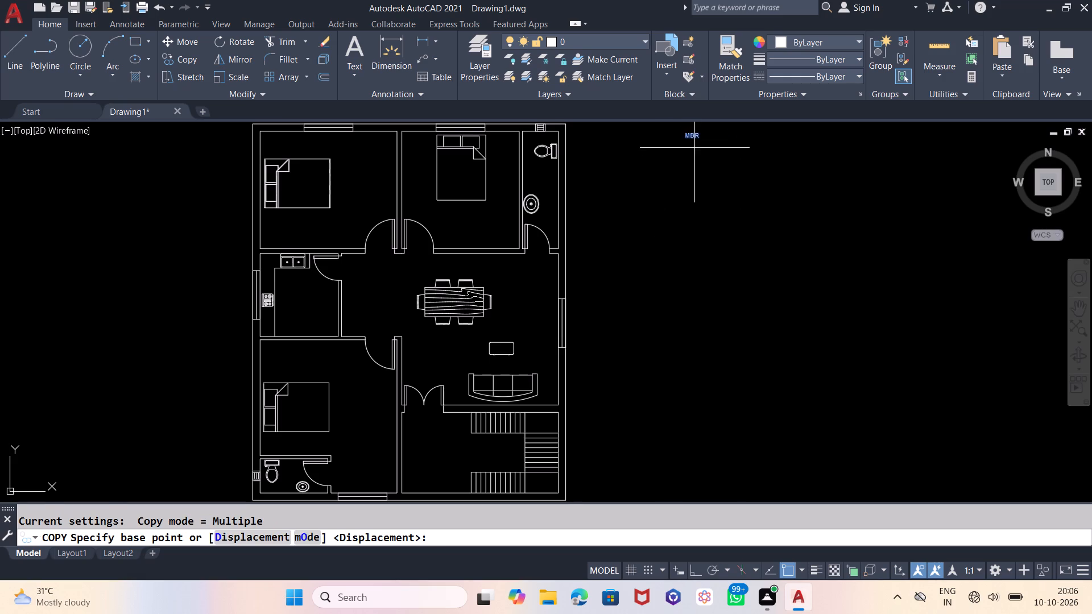
{"action": "left_click", "coordinate": [694, 145]}
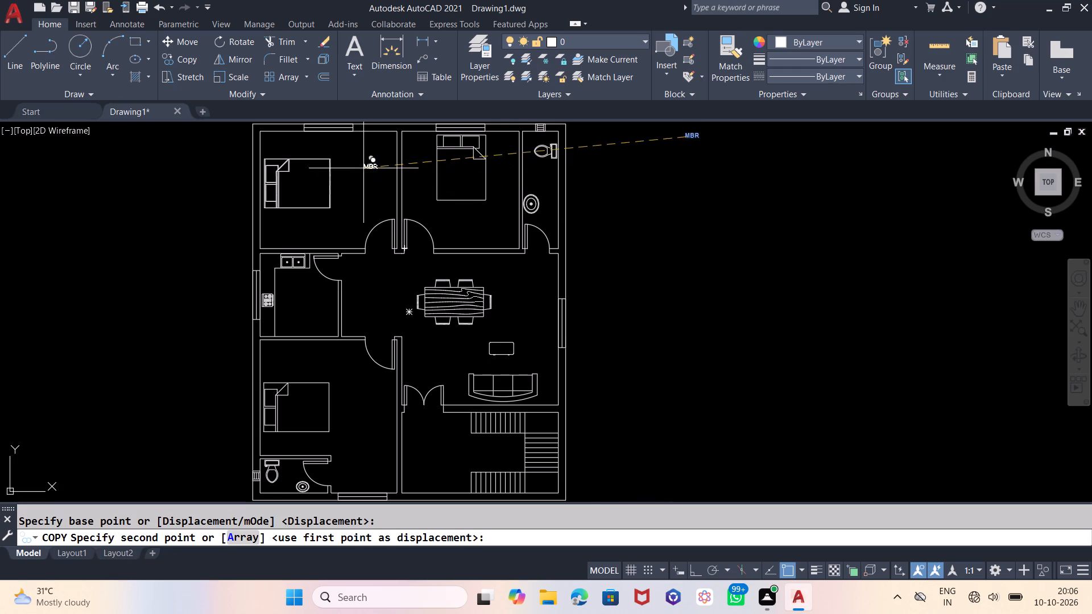
{"action": "middle_click_drag", "start_coordinate": [363, 168], "coordinate": [426, 195]}
{"action": "scroll", "coordinate": [423, 190], "scroll_direction": "up", "scroll_amount": 2}
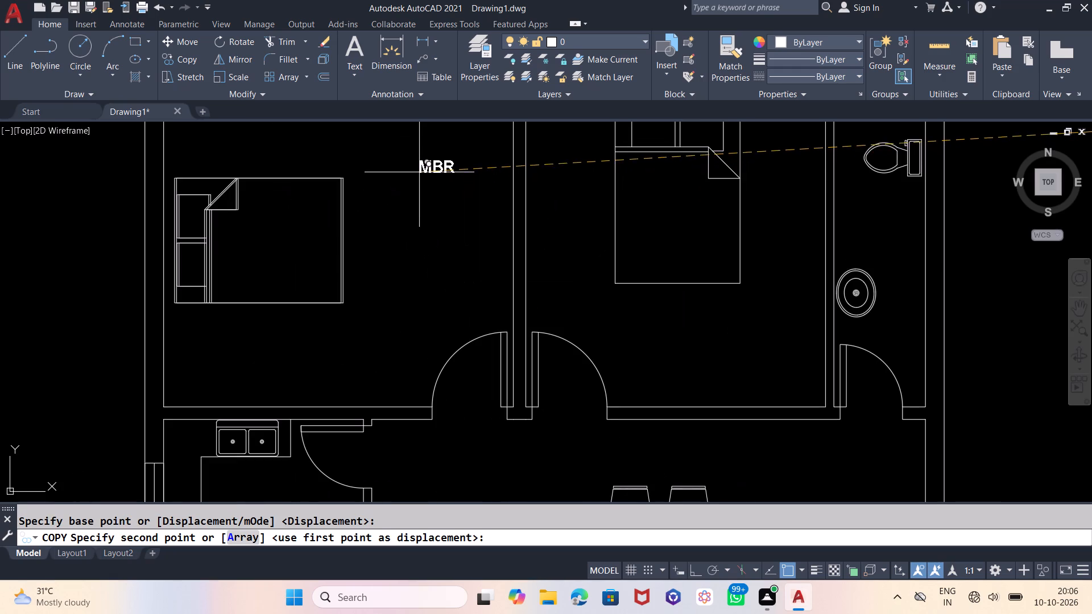
{"action": "left_click", "coordinate": [419, 165]}
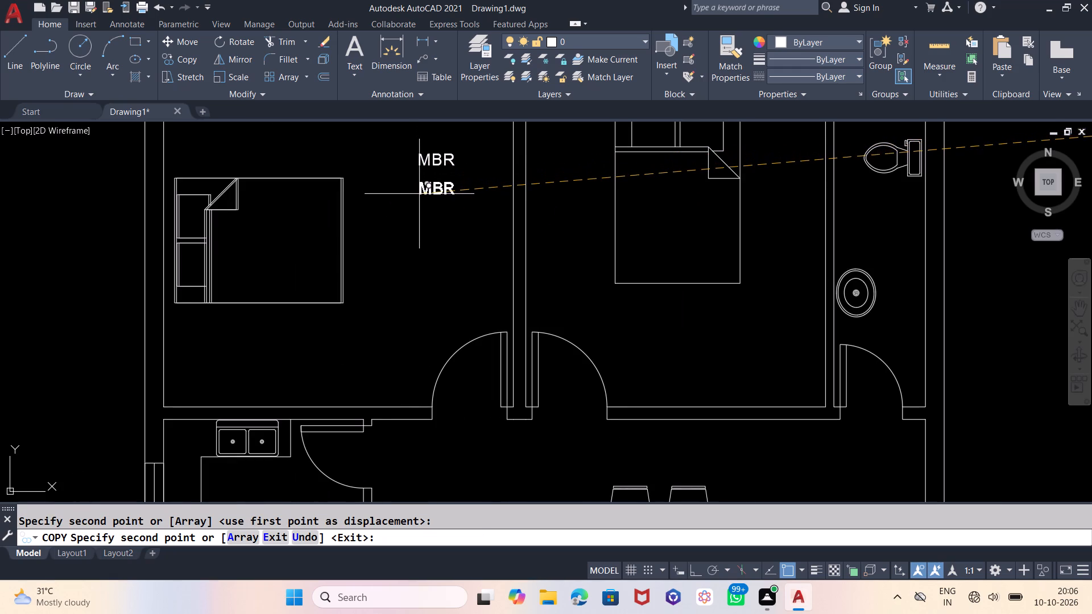
{"action": "left_click", "coordinate": [419, 194]}
{"action": "scroll", "coordinate": [267, 197], "scroll_direction": "down", "scroll_amount": 1}
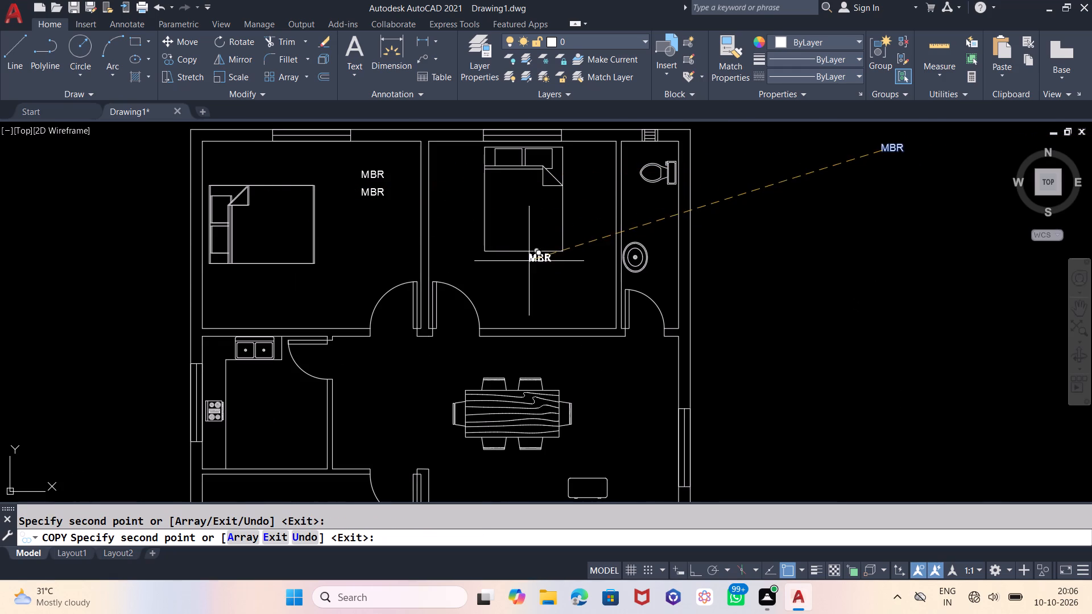
{"action": "left_click", "coordinate": [529, 268]}
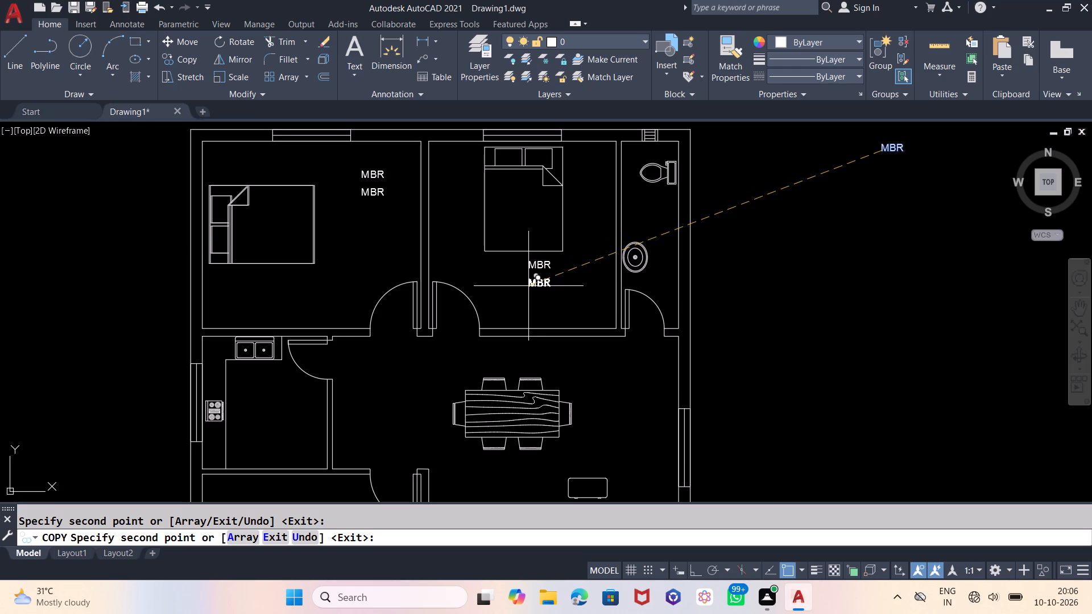
{"action": "left_click", "coordinate": [528, 286]}
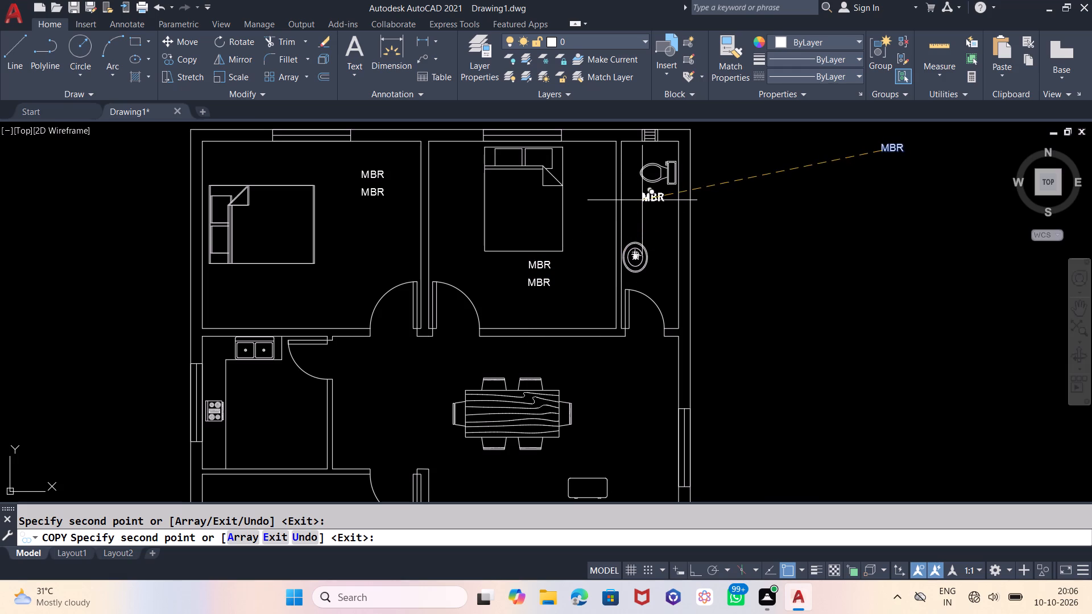
{"action": "left_click", "coordinate": [642, 197]}
{"action": "left_click", "coordinate": [641, 213]}
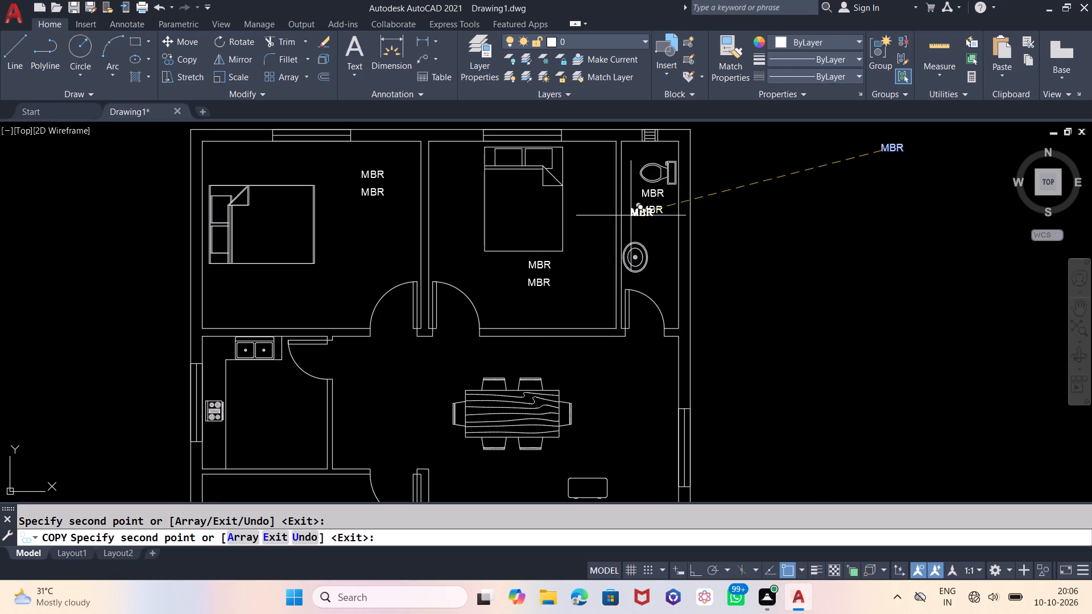
Place stacked pairs of MBR copies in the hall west of the dining table and in the kitchen.
{"action": "scroll", "coordinate": [734, 147], "scroll_direction": "down", "scroll_amount": 1}
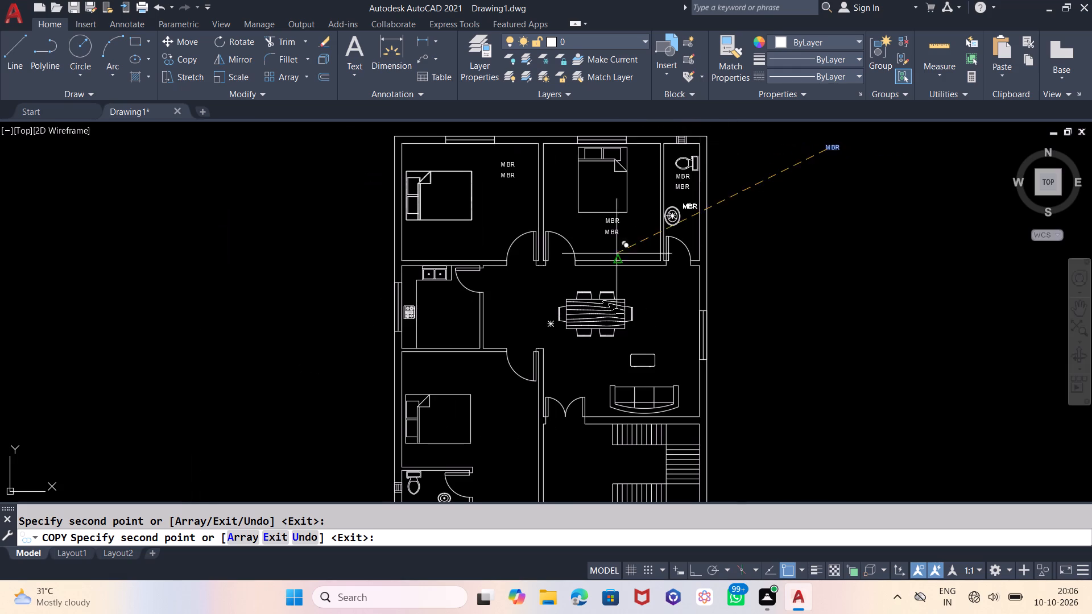
{"action": "middle_click_drag", "start_coordinate": [516, 318], "coordinate": [538, 297]}
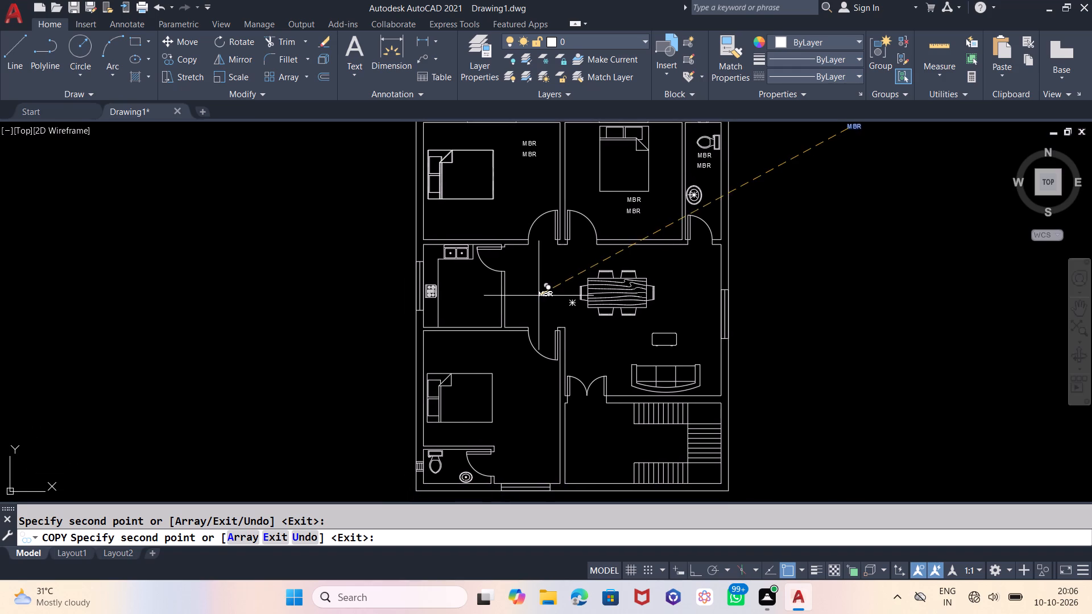
{"action": "left_click", "coordinate": [540, 270]}
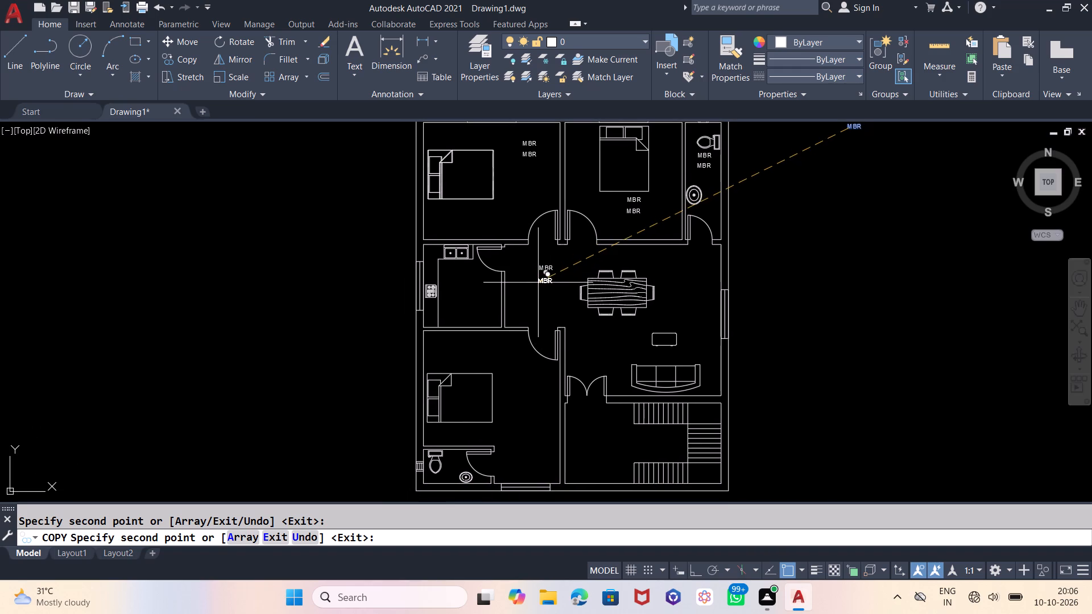
{"action": "left_click", "coordinate": [538, 284]}
{"action": "middle_click_drag", "start_coordinate": [420, 298], "coordinate": [421, 298]}
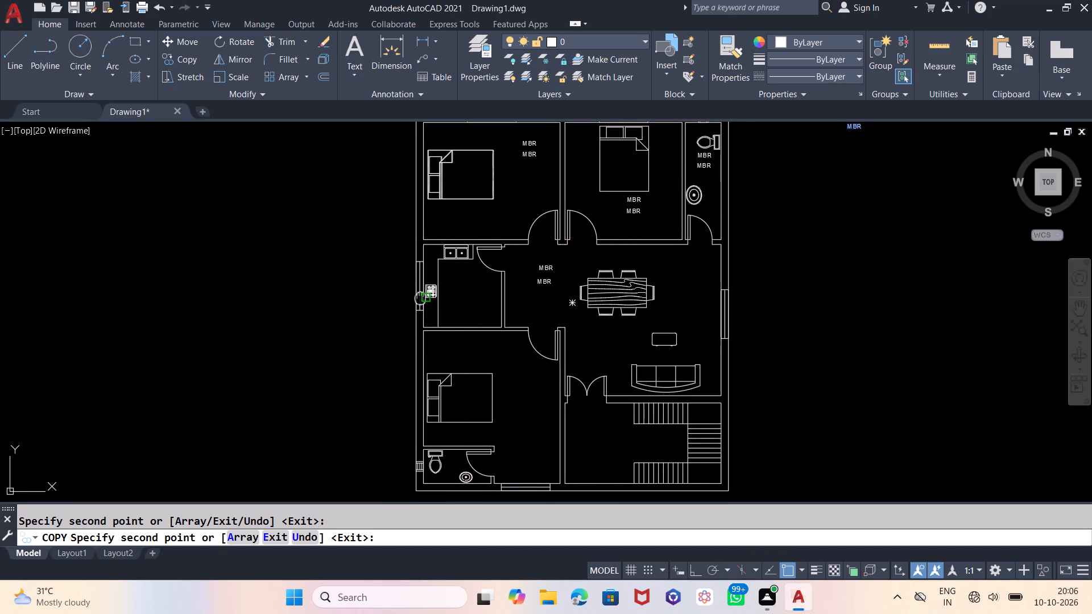
{"action": "middle_click_drag", "start_coordinate": [421, 298], "coordinate": [437, 293]}
{"action": "left_click", "coordinate": [473, 276]}
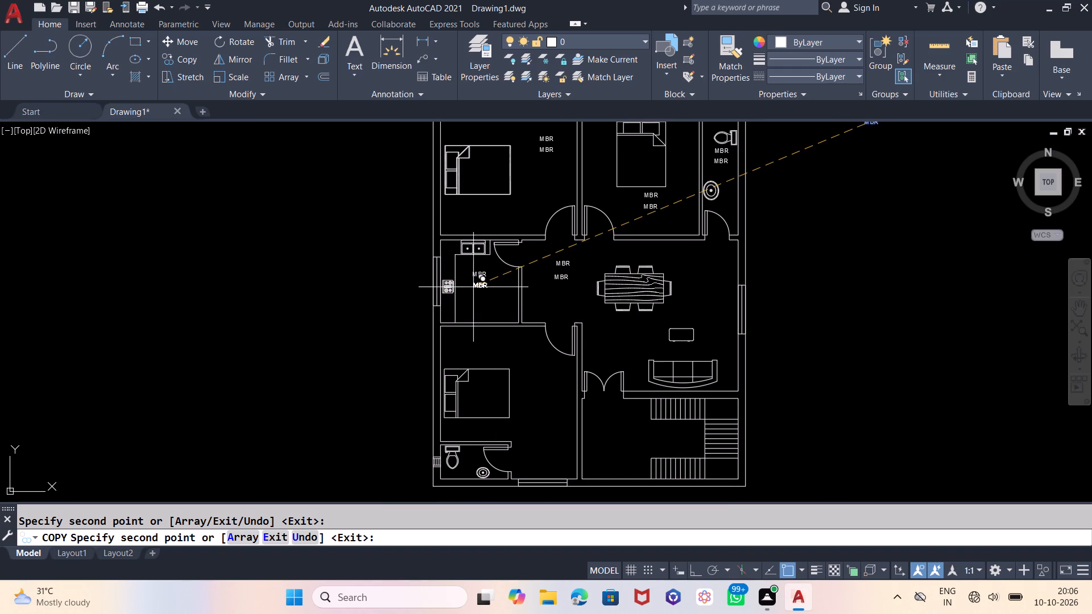
{"action": "left_click", "coordinate": [473, 287]}
Place stacked pairs of MBR copies east of the bed in the southwest bedroom and beside its toilet's WC.
{"action": "scroll", "coordinate": [487, 230], "scroll_direction": "down", "scroll_amount": 1}
{"action": "middle_click_drag", "start_coordinate": [499, 335], "coordinate": [499, 313]}
{"action": "scroll", "coordinate": [514, 302], "scroll_direction": "up", "scroll_amount": 2}
{"action": "left_click", "coordinate": [502, 291]}
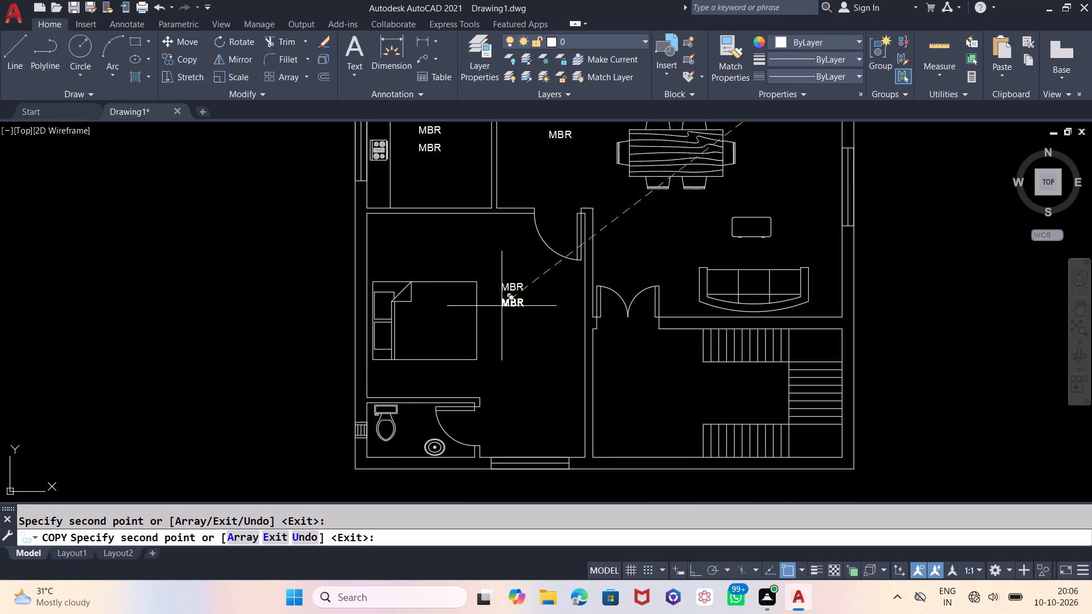
{"action": "left_click", "coordinate": [502, 306]}
{"action": "middle_click_drag", "start_coordinate": [404, 426], "coordinate": [450, 379]}
{"action": "scroll", "coordinate": [448, 364], "scroll_direction": "up", "scroll_amount": 3}
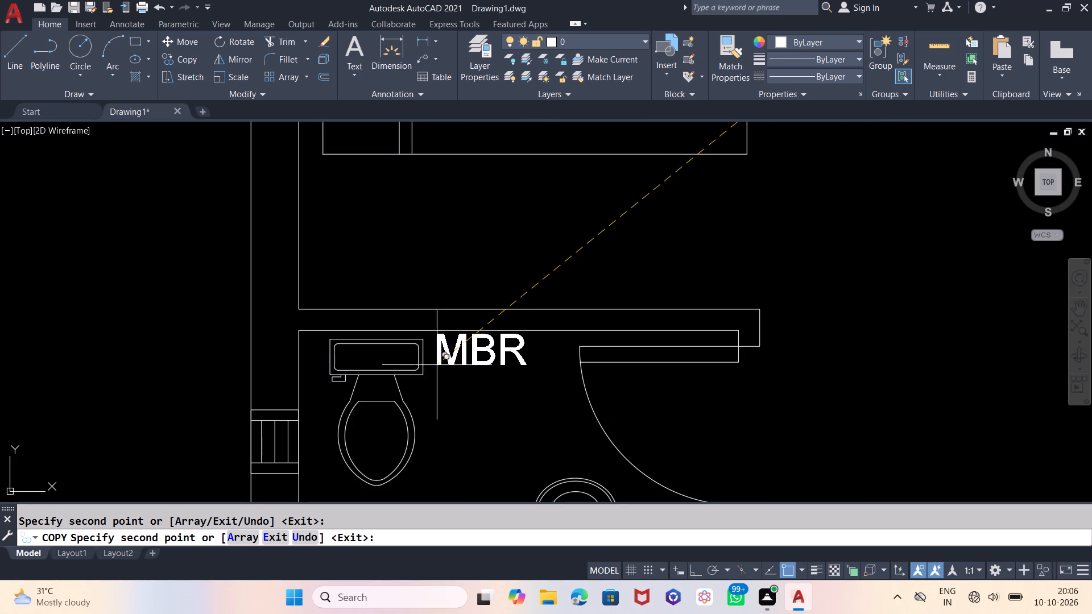
{"action": "left_click", "coordinate": [441, 367]}
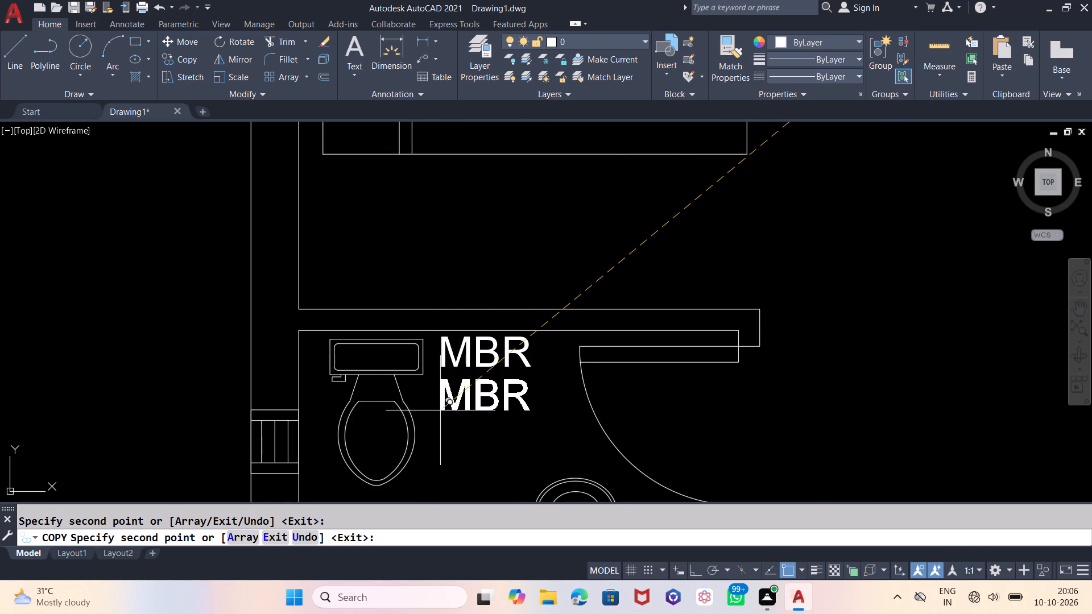
{"action": "left_click", "coordinate": [440, 410]}
Place a single MBR copy in the staircase area, between the two horizontal flights.
{"action": "scroll", "coordinate": [309, 386], "scroll_direction": "down", "scroll_amount": 4}
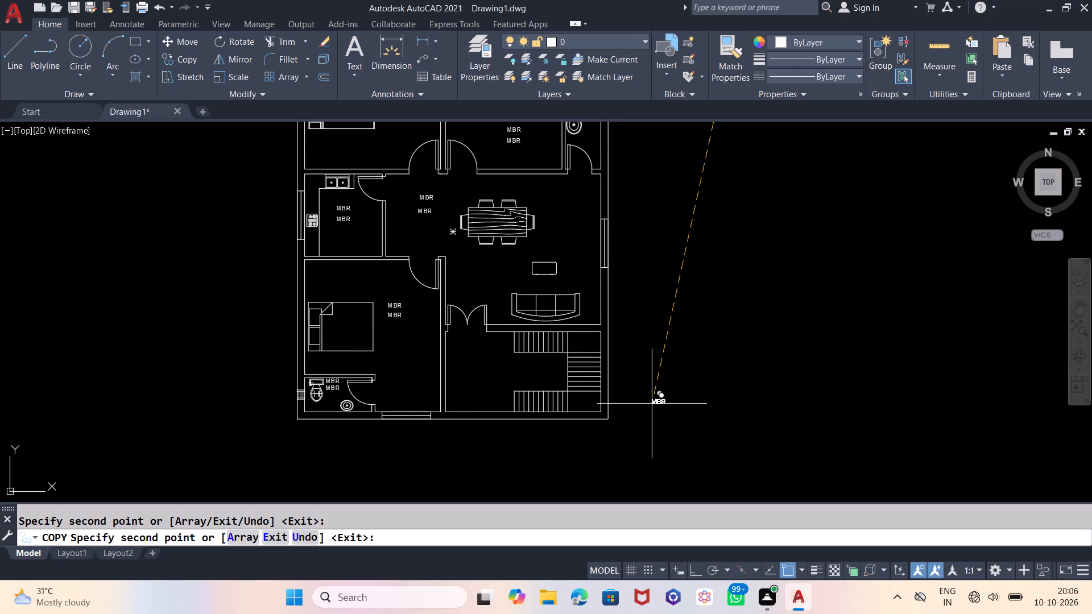
{"action": "scroll", "coordinate": [652, 404], "scroll_direction": "down", "scroll_amount": 1}
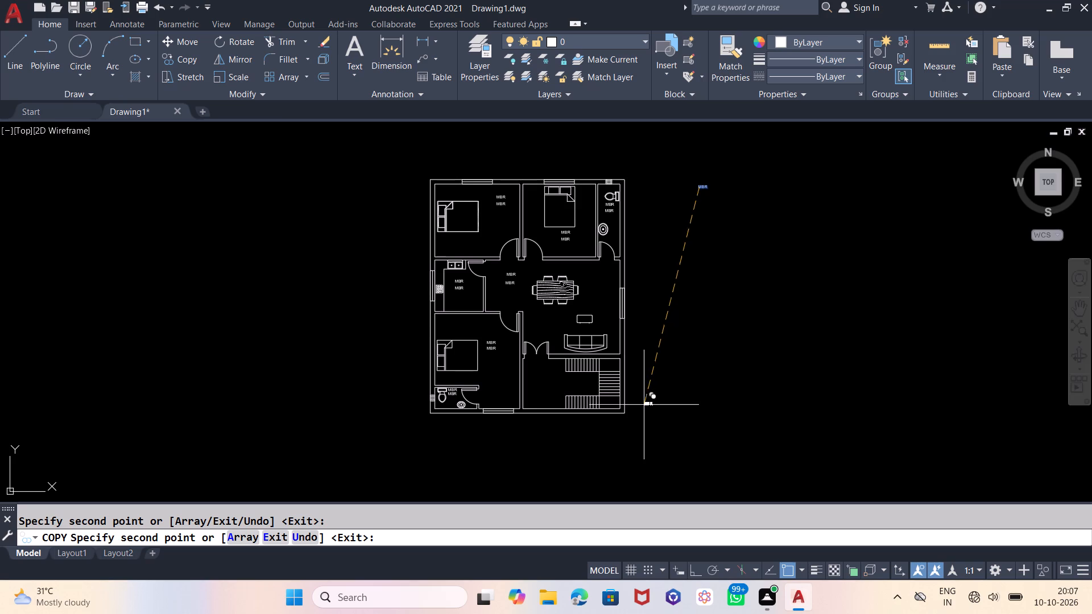
{"action": "scroll", "coordinate": [567, 384], "scroll_direction": "up", "scroll_amount": 3}
{"action": "left_click", "coordinate": [574, 384]}
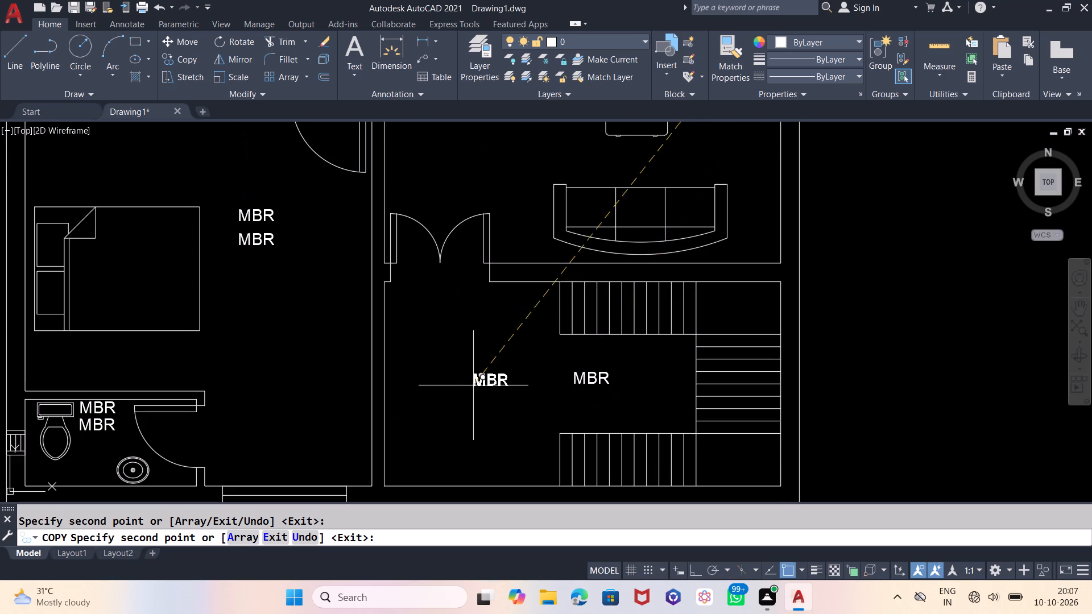
{"action": "scroll", "coordinate": [456, 394], "scroll_direction": "down", "scroll_amount": 2}
{"action": "middle_click_drag", "start_coordinate": [651, 383], "coordinate": [658, 405]}
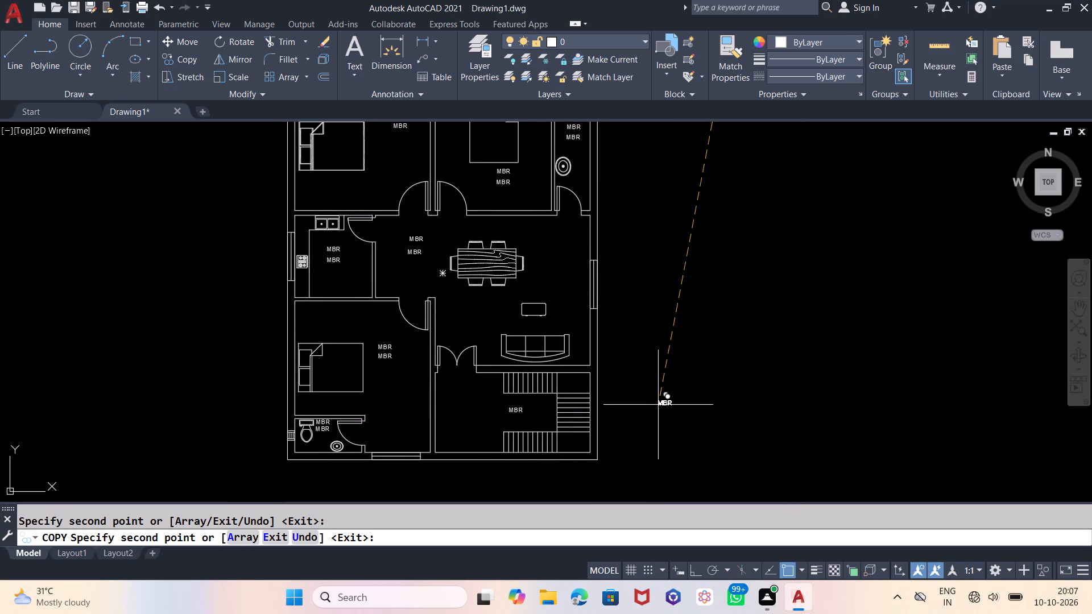
{"action": "scroll", "coordinate": [663, 406], "scroll_direction": "down", "scroll_amount": 1}
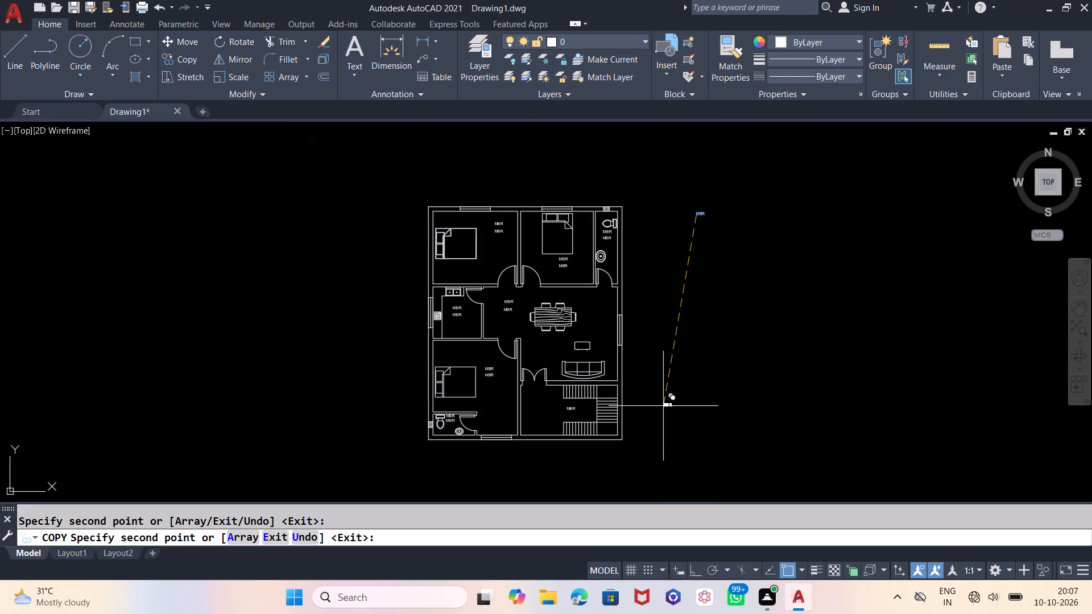
Dimension the northwest bedroom's clear width above the north wall and its clear depth outside the west wall.
{"action": "key", "text": "Escape"}
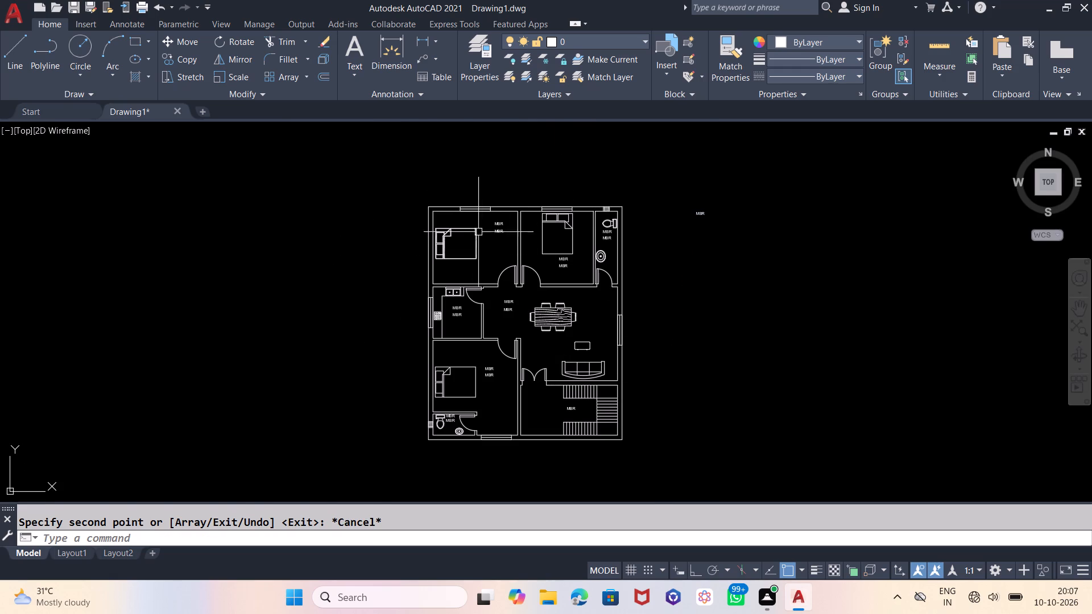
{"action": "scroll", "coordinate": [482, 223], "scroll_direction": "up", "scroll_amount": 3}
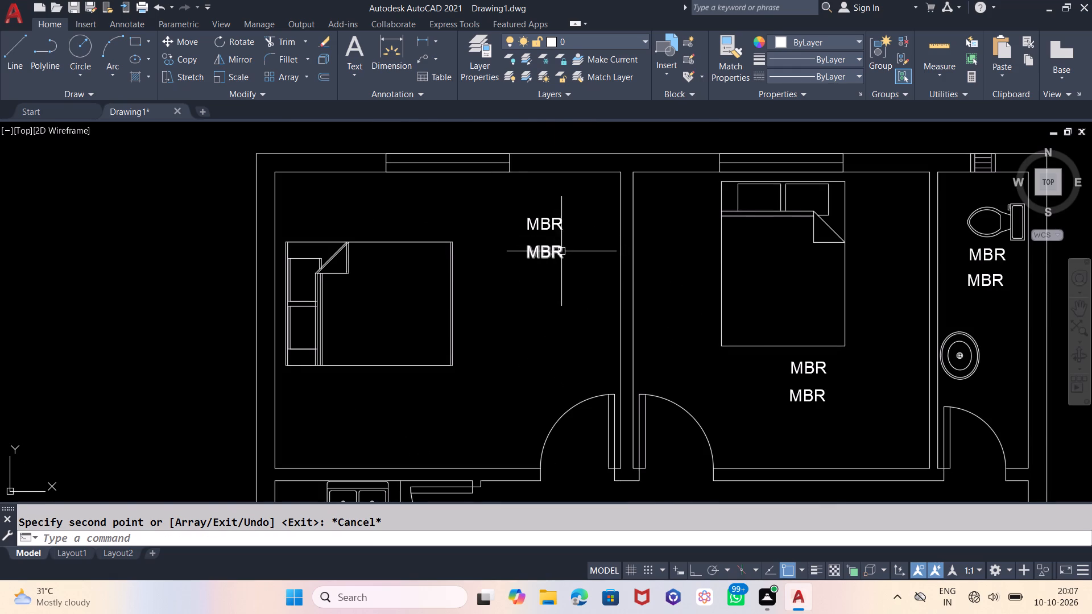
{"action": "left_click", "coordinate": [395, 38]}
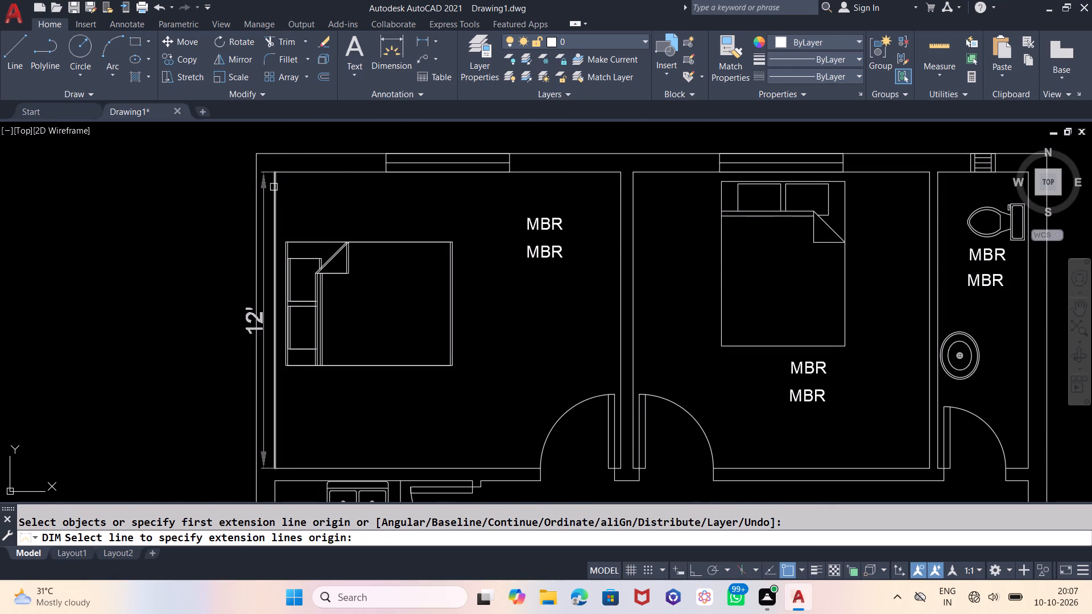
{"action": "left_click", "coordinate": [278, 175]}
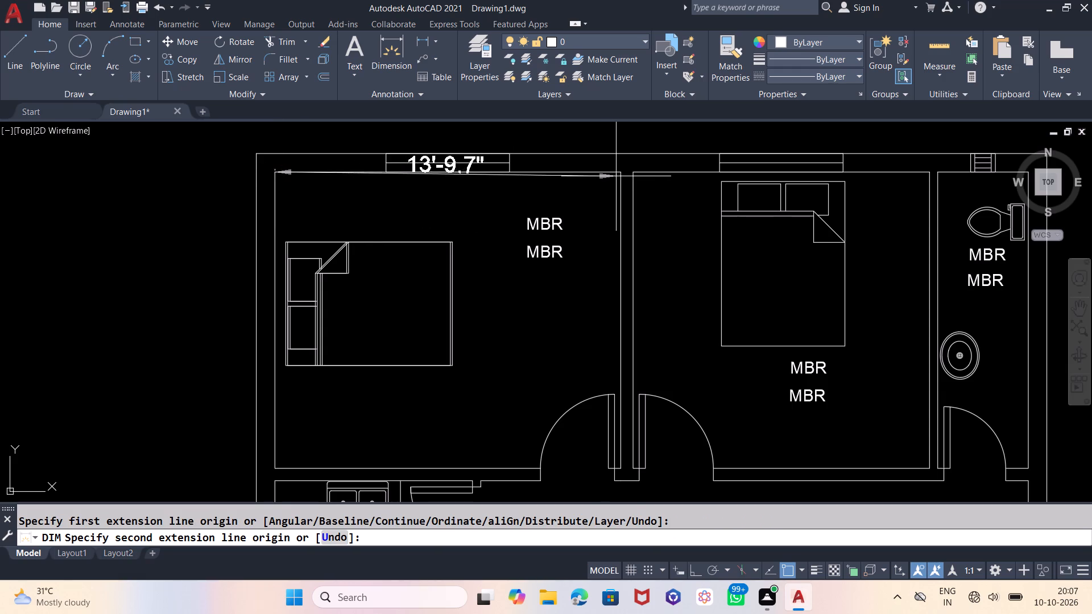
{"action": "left_click", "coordinate": [622, 170]}
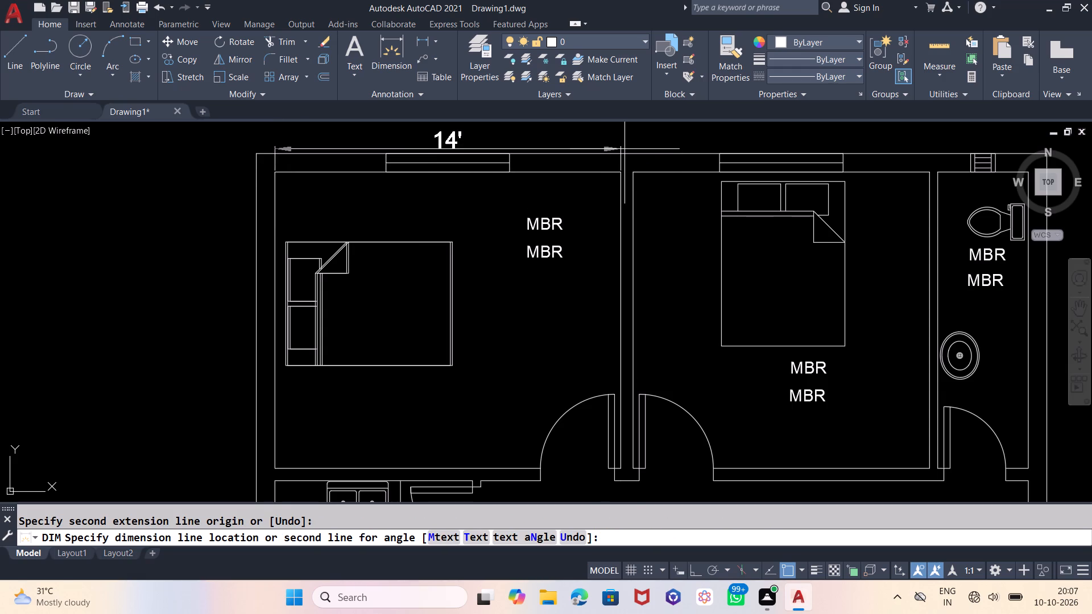
{"action": "left_click", "coordinate": [625, 149]}
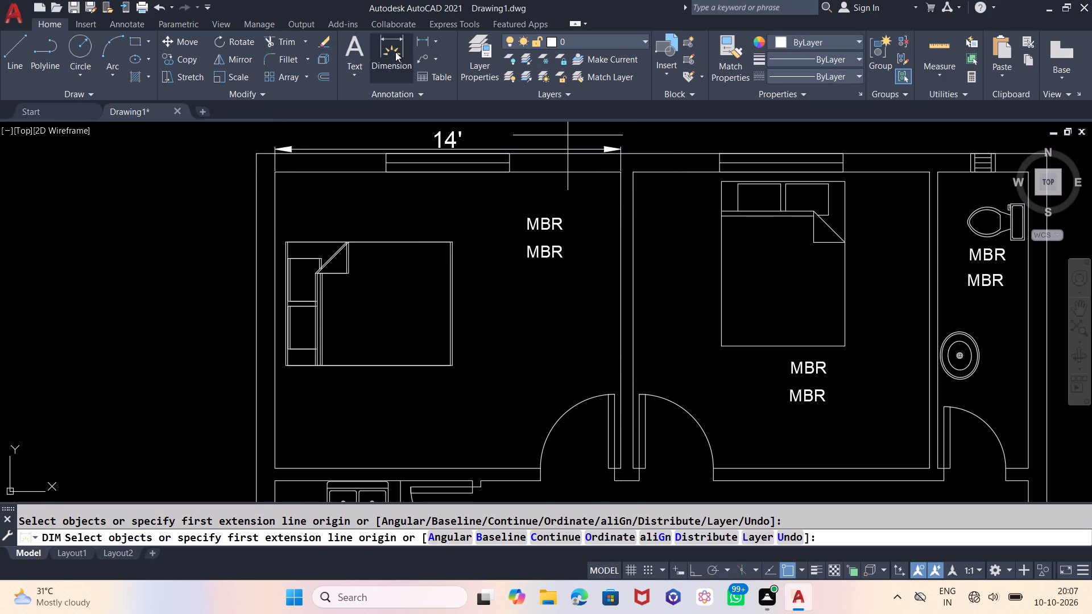
{"action": "left_click", "coordinate": [395, 52]}
{"action": "left_click", "coordinate": [277, 170]}
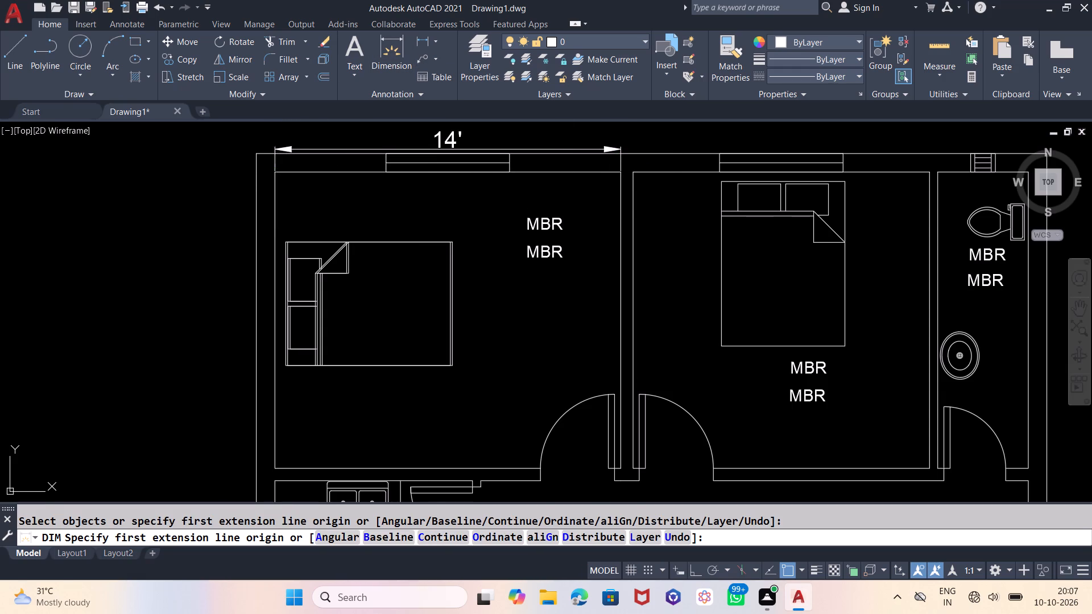
{"action": "middle_click_drag", "start_coordinate": [296, 190], "coordinate": [416, 174]}
{"action": "scroll", "coordinate": [416, 174], "scroll_direction": "down", "scroll_amount": 1}
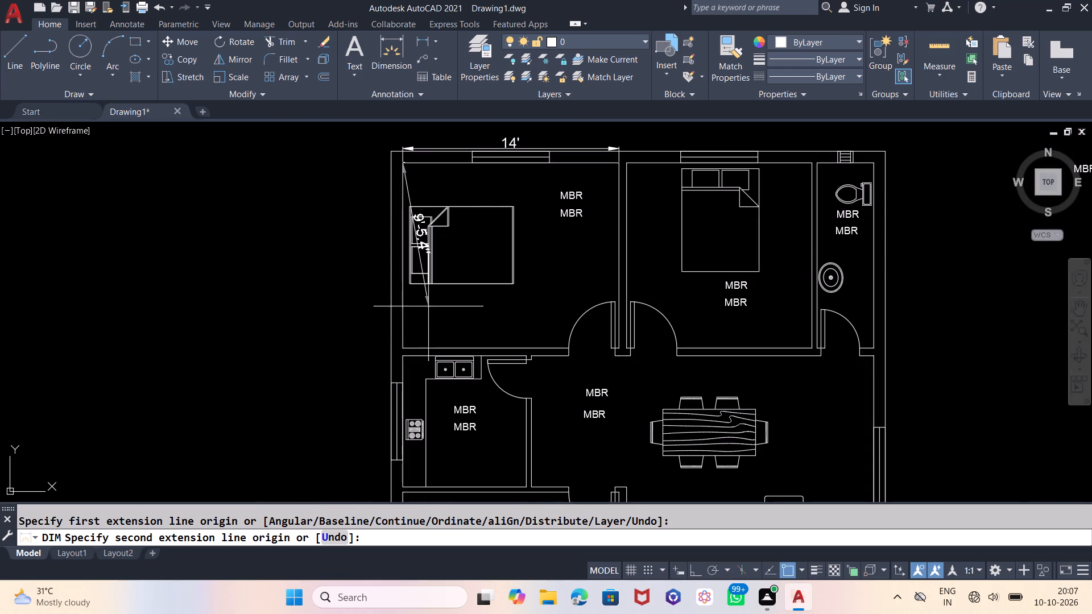
{"action": "left_click", "coordinate": [404, 347]}
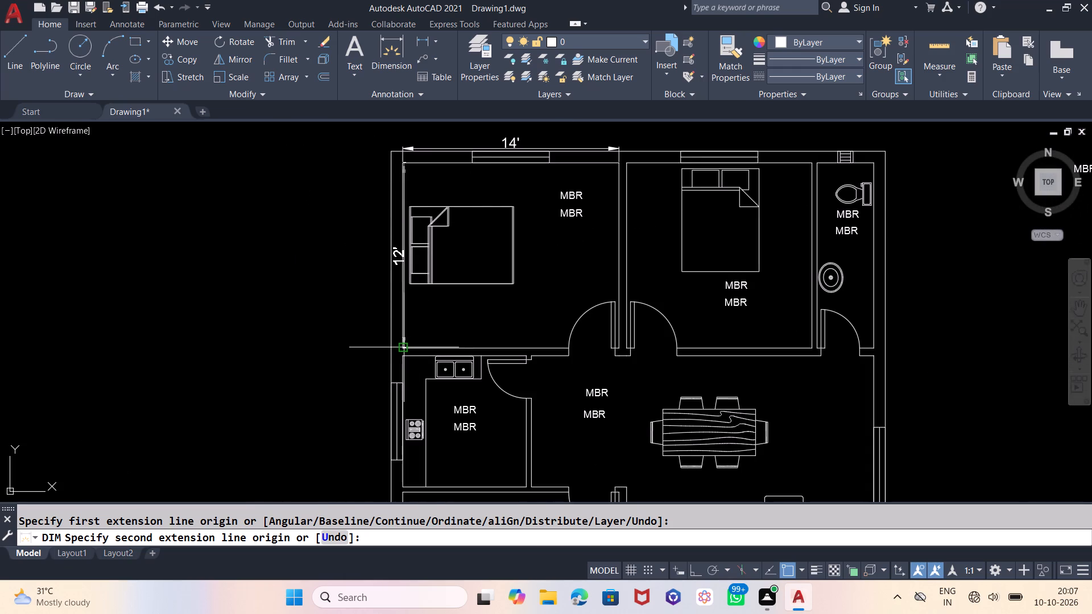
{"action": "left_click", "coordinate": [375, 337]}
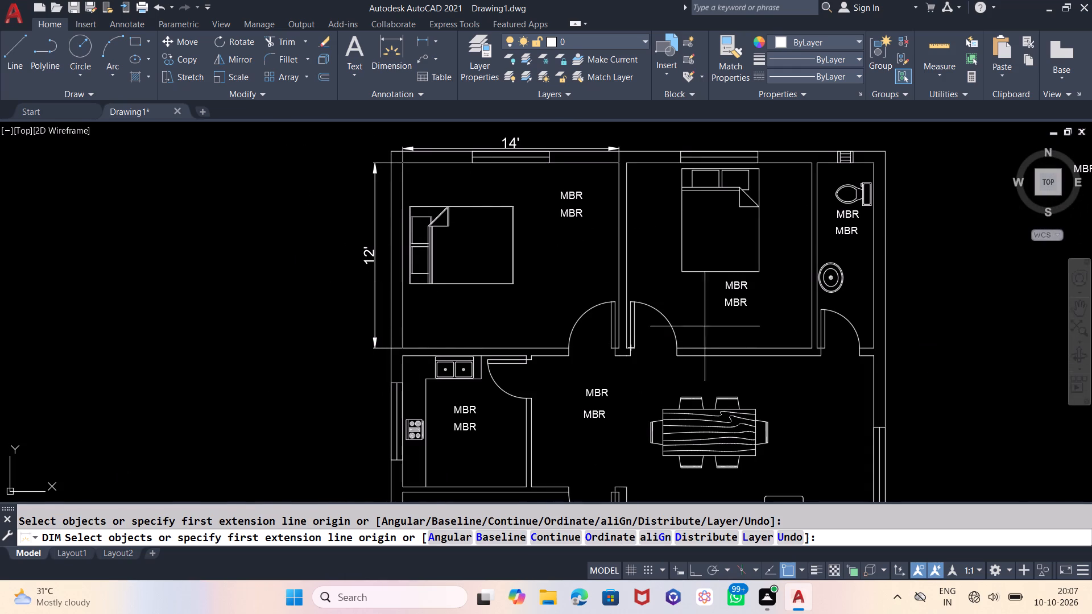
Dimension the north-central bedroom's clear width above the north wall and its clear depth just inside its east wall.
{"action": "middle_click_drag", "start_coordinate": [709, 323], "coordinate": [599, 325]}
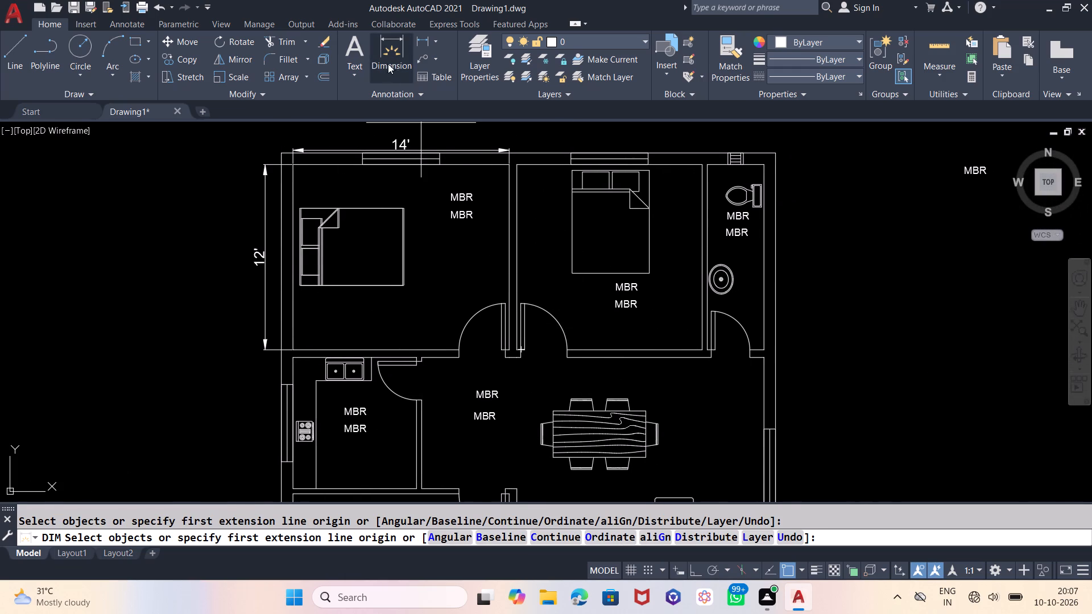
{"action": "left_click", "coordinate": [389, 60]}
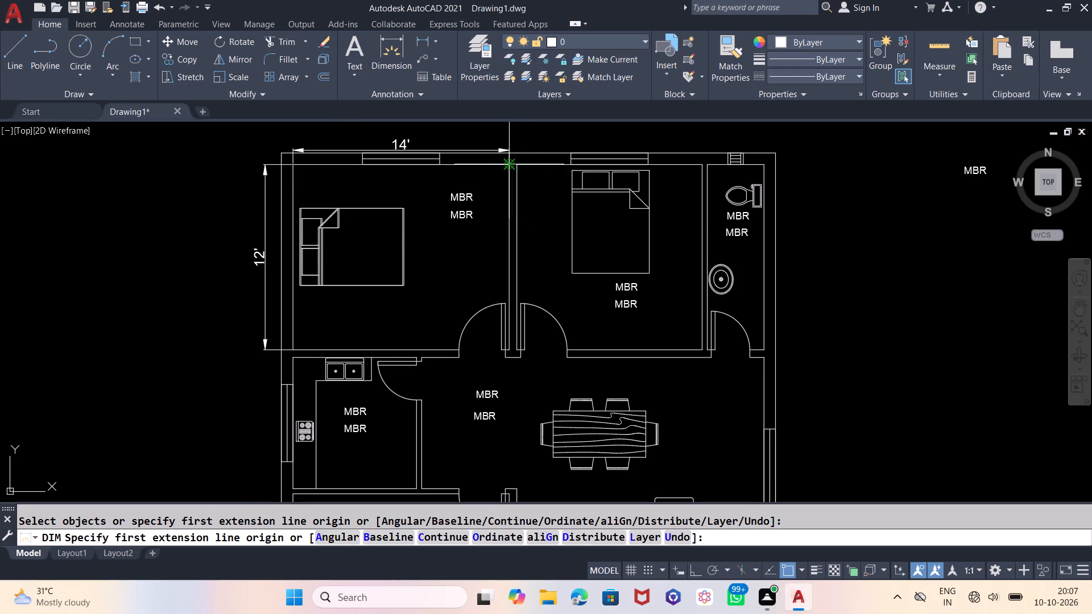
{"action": "scroll", "coordinate": [512, 161], "scroll_direction": "up", "scroll_amount": 1}
{"action": "left_click", "coordinate": [520, 167]}
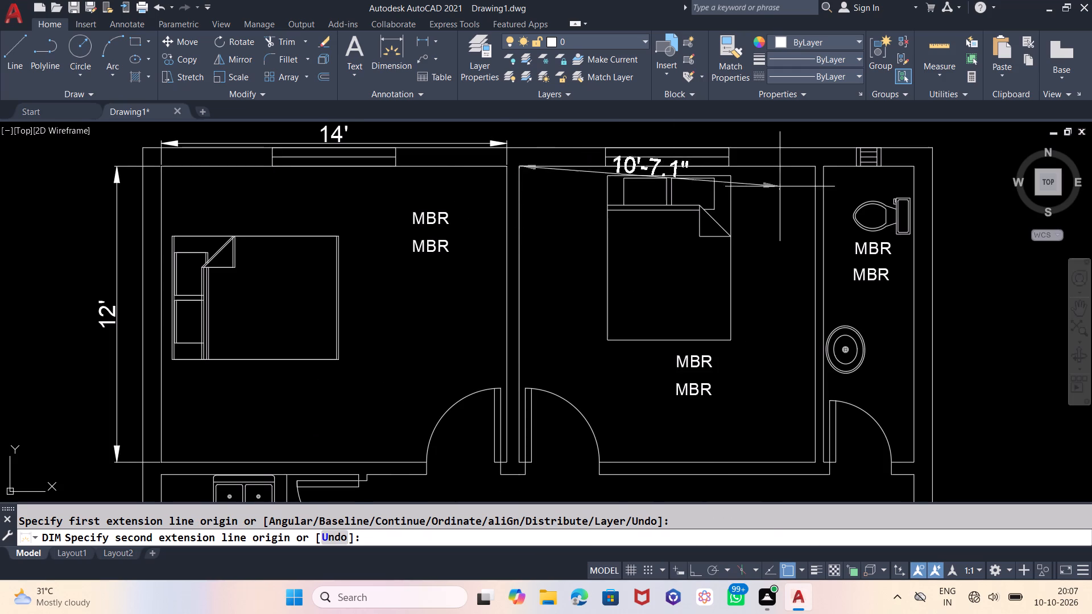
{"action": "left_click", "coordinate": [812, 168]}
{"action": "middle_click_drag", "start_coordinate": [812, 164], "coordinate": [803, 327]}
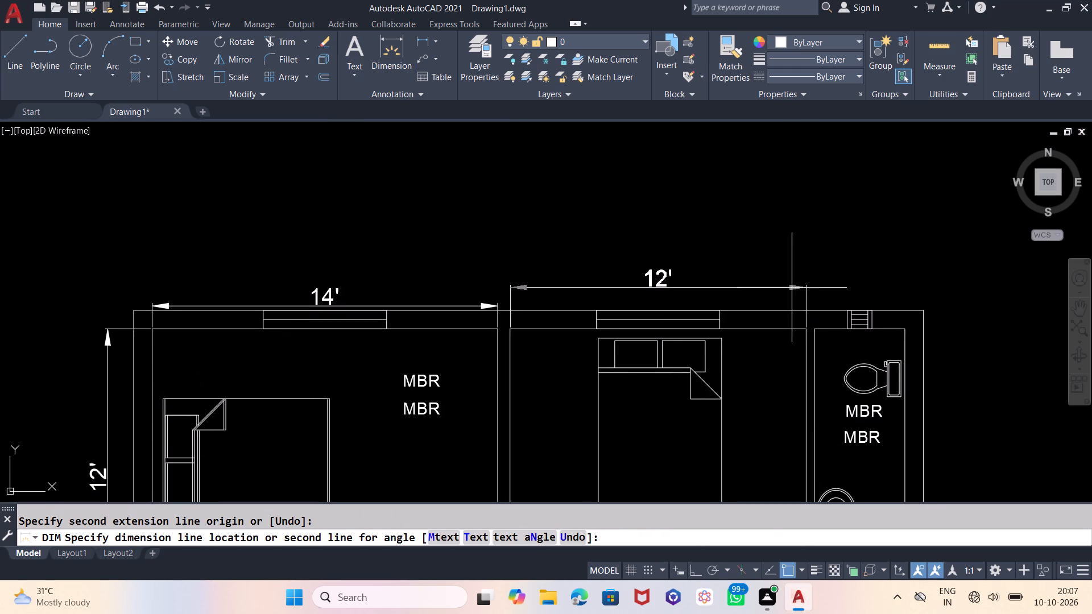
{"action": "left_click", "coordinate": [792, 288]}
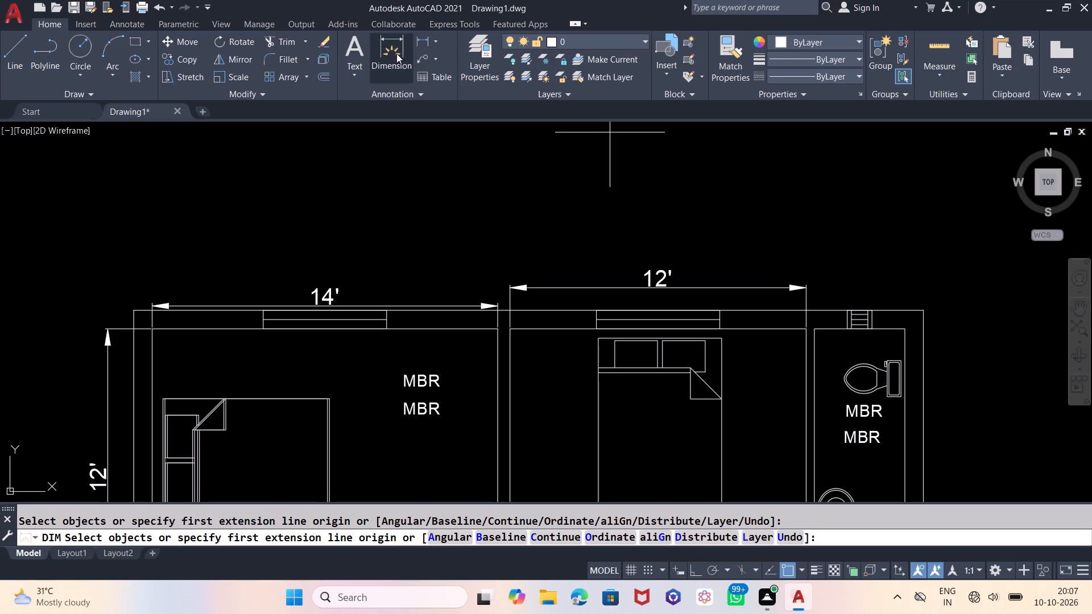
{"action": "middle_click_drag", "start_coordinate": [747, 405], "coordinate": [747, 377]}
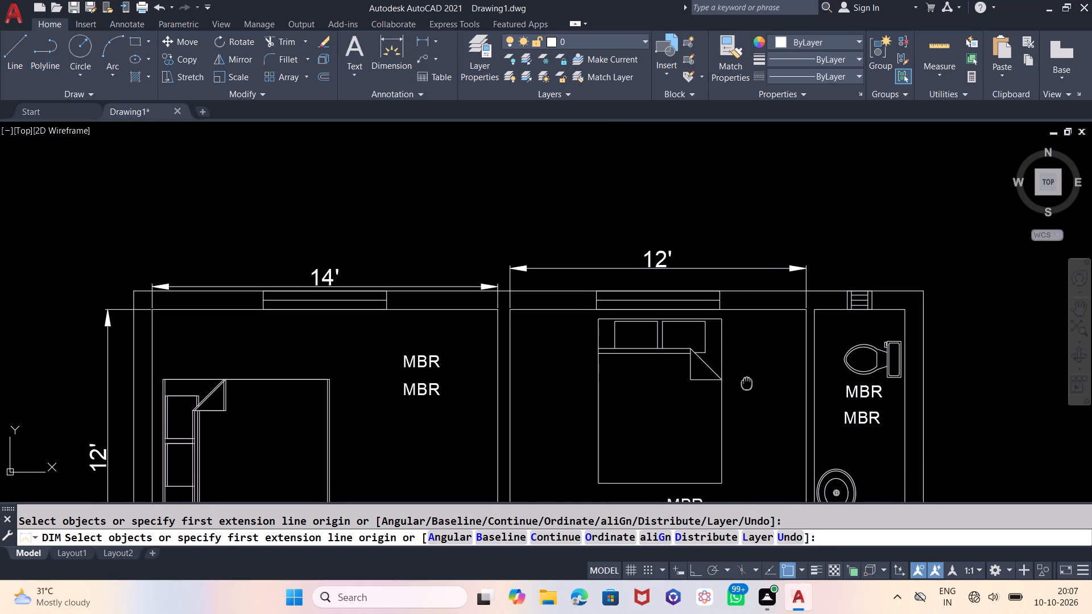
{"action": "middle_click_drag", "start_coordinate": [747, 377], "coordinate": [756, 253]}
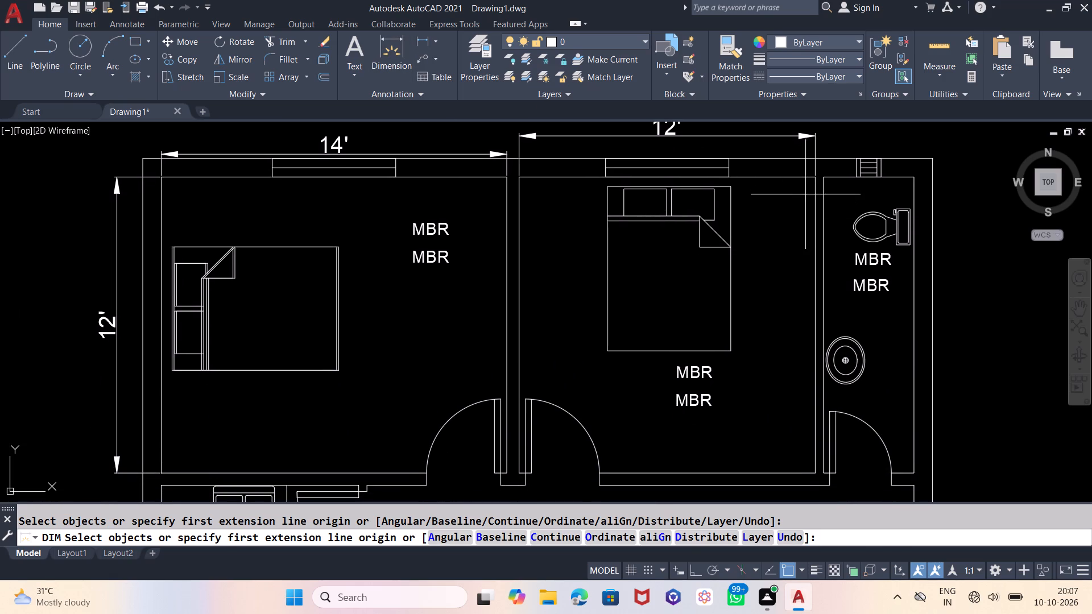
{"action": "left_click", "coordinate": [813, 178]}
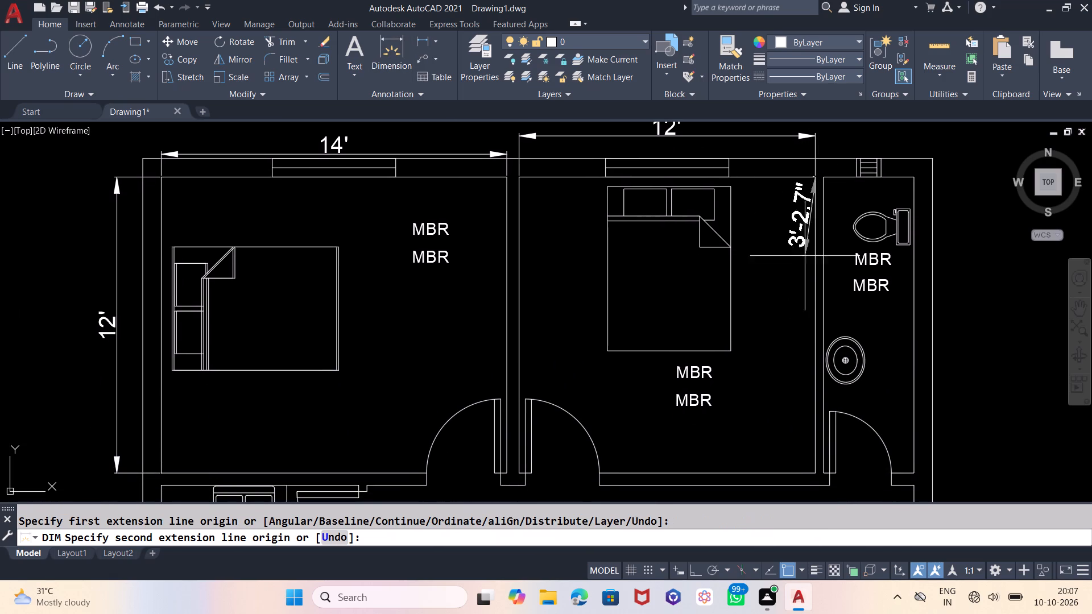
{"action": "left_click", "coordinate": [814, 470]}
{"action": "left_click", "coordinate": [792, 464]}
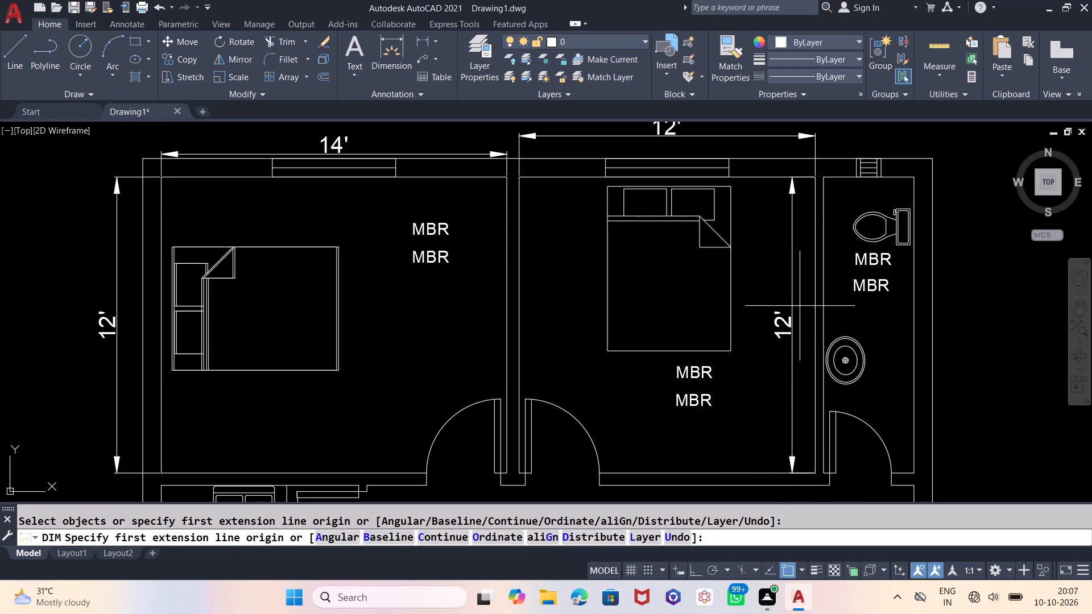
Dimension the northeast toilet's clear width just above the north wall.
{"action": "scroll", "coordinate": [812, 289], "scroll_direction": "down", "scroll_amount": 1}
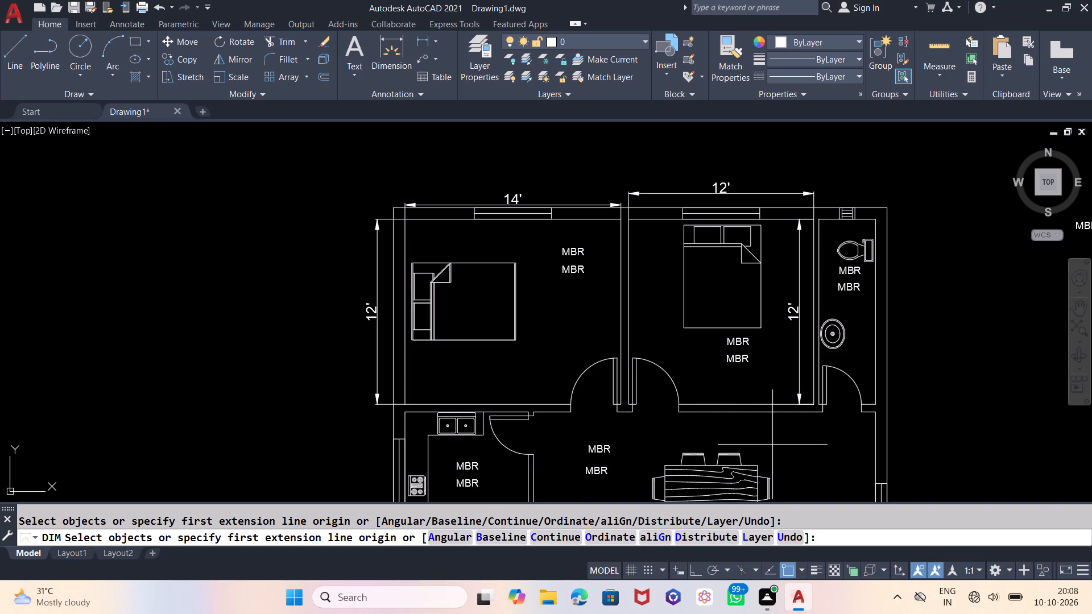
{"action": "middle_click_drag", "start_coordinate": [772, 445], "coordinate": [758, 404]}
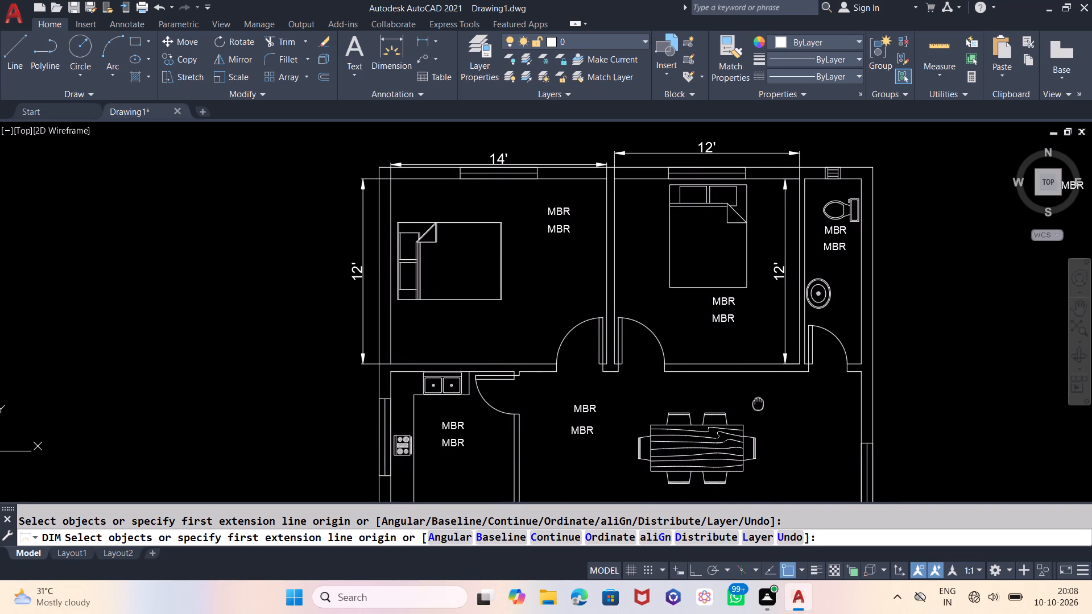
{"action": "middle_click_drag", "start_coordinate": [758, 404], "coordinate": [755, 387]}
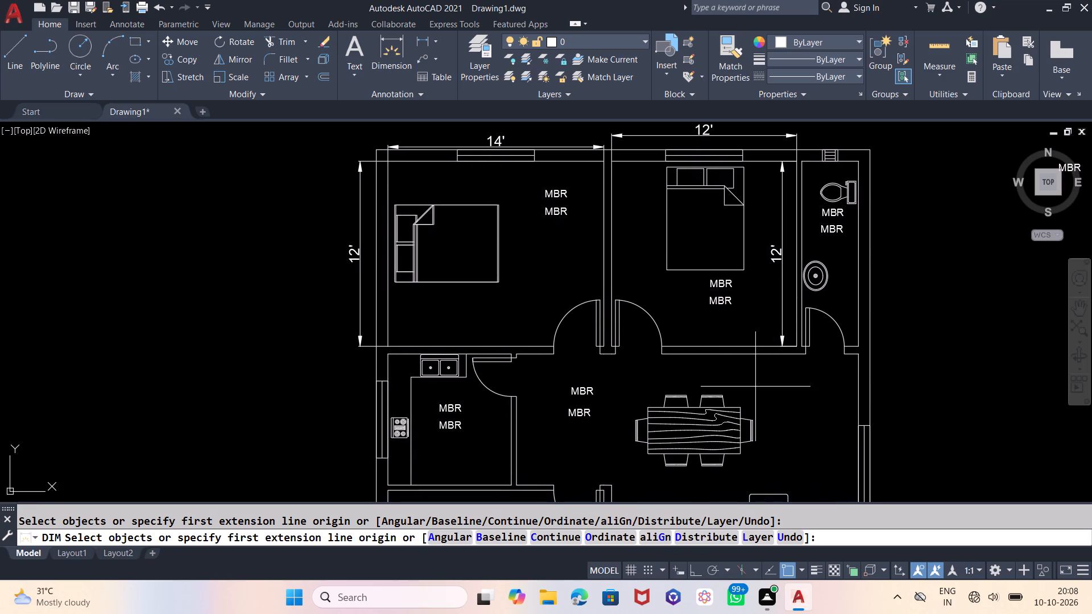
{"action": "scroll", "coordinate": [804, 157], "scroll_direction": "up", "scroll_amount": 1}
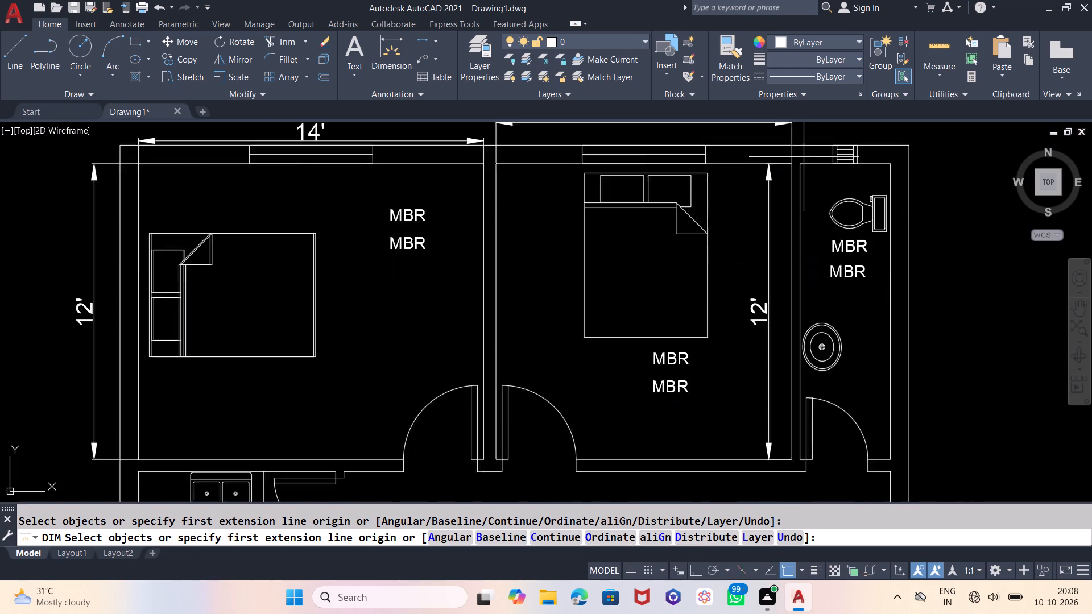
{"action": "scroll", "coordinate": [804, 157], "scroll_direction": "up", "scroll_amount": 1}
{"action": "left_click", "coordinate": [797, 167]}
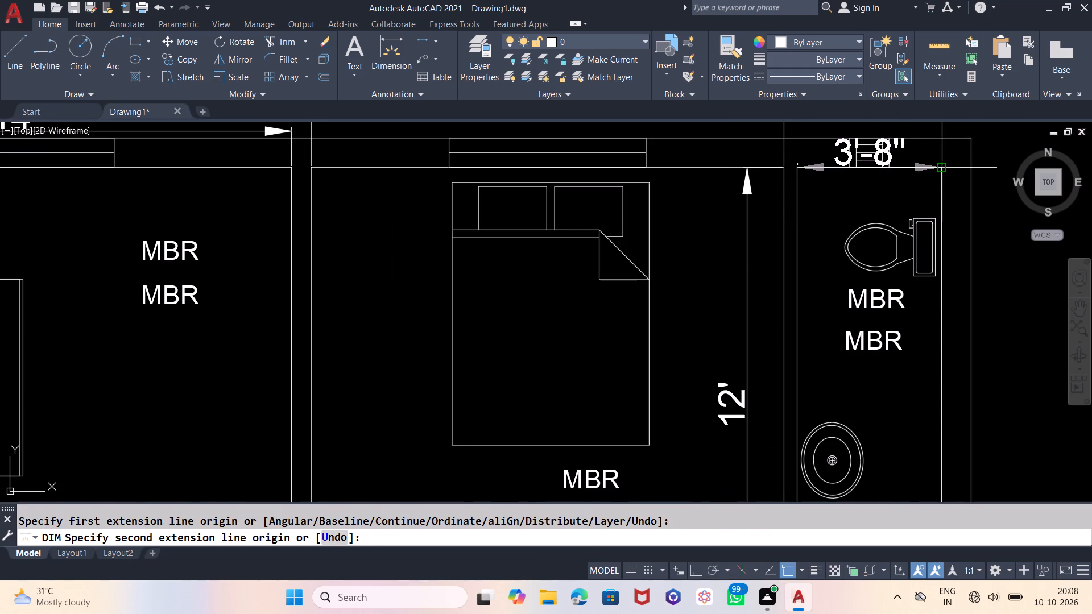
{"action": "left_click", "coordinate": [946, 171]}
{"action": "middle_click_drag", "start_coordinate": [944, 171], "coordinate": [940, 260]}
{"action": "left_click", "coordinate": [941, 211]}
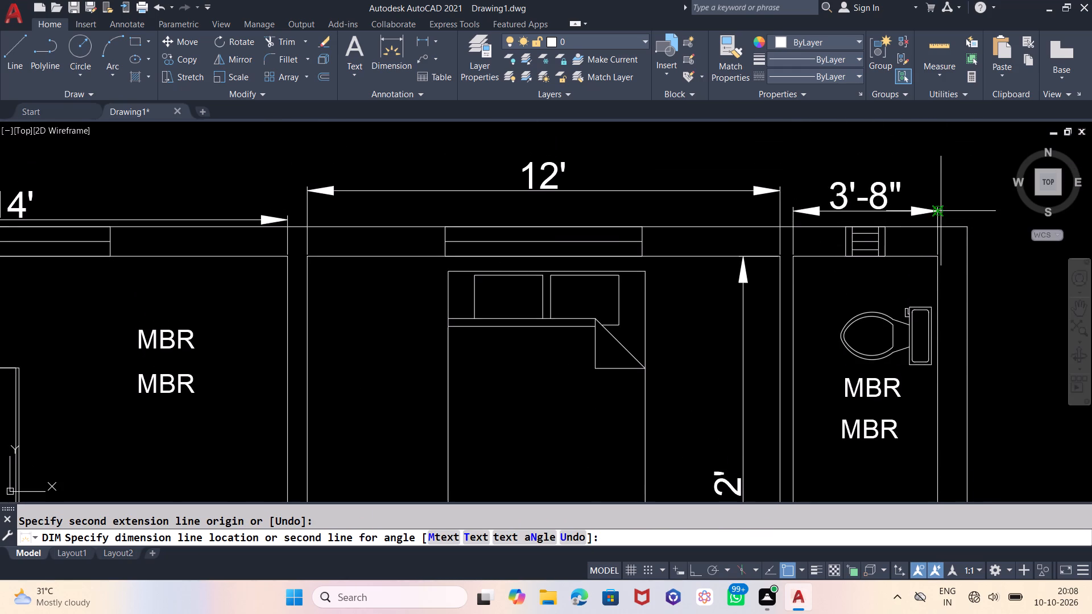
Dimension the northeast toilet's clear depth along the inside of its east wall, then end the dimension command.
{"action": "middle_click_drag", "start_coordinate": [842, 275], "coordinate": [847, 237]}
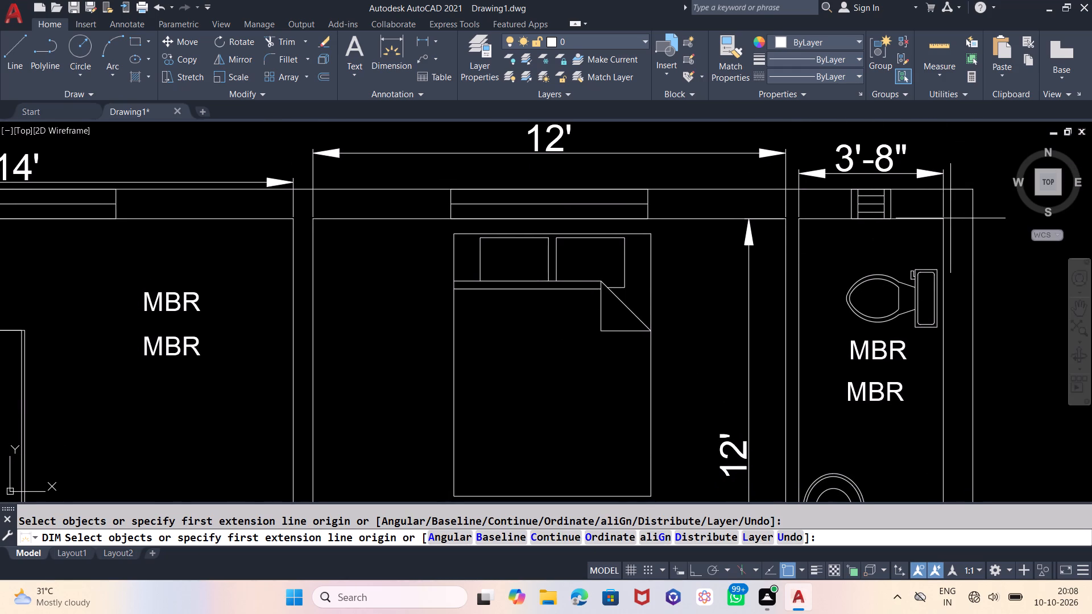
{"action": "left_click", "coordinate": [938, 222]}
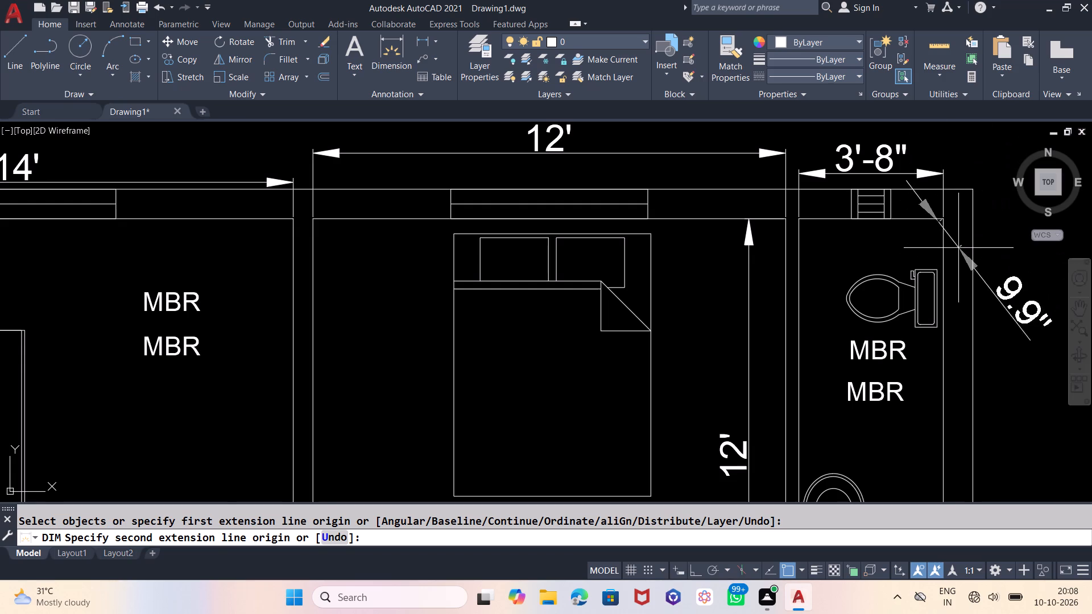
{"action": "key", "text": "Escape"}
{"action": "key", "text": "space"}
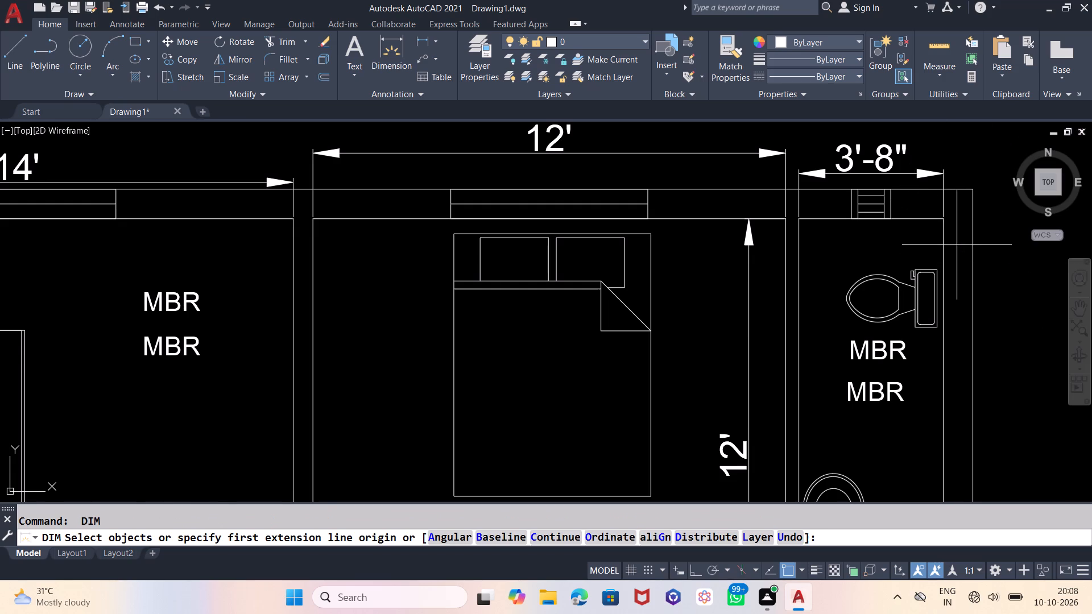
{"action": "scroll", "coordinate": [941, 218], "scroll_direction": "up", "scroll_amount": 2}
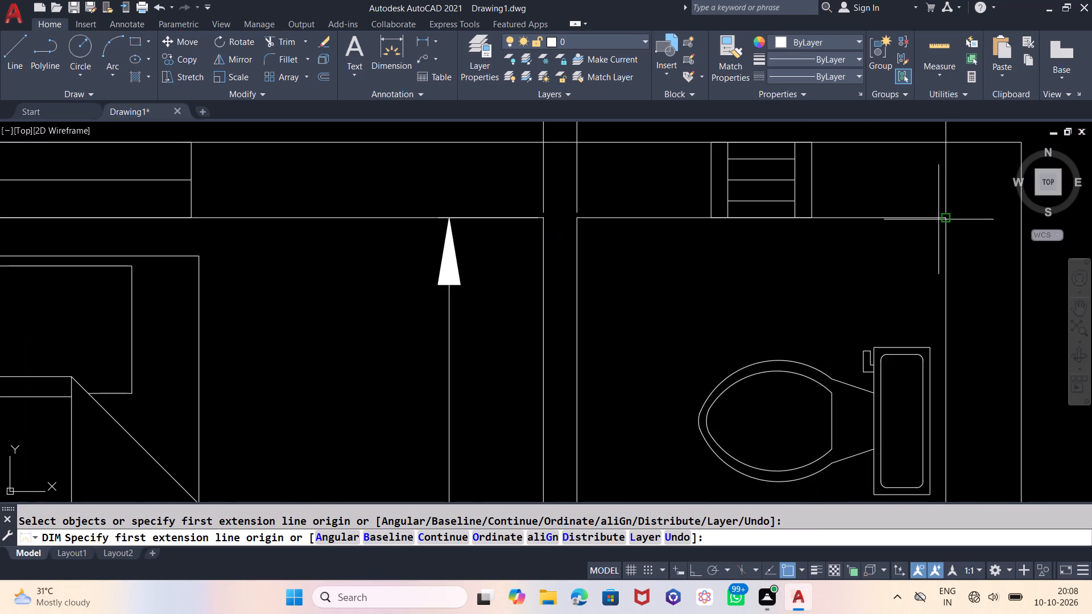
{"action": "left_click", "coordinate": [944, 219]}
{"action": "scroll", "coordinate": [933, 180], "scroll_direction": "down", "scroll_amount": 4}
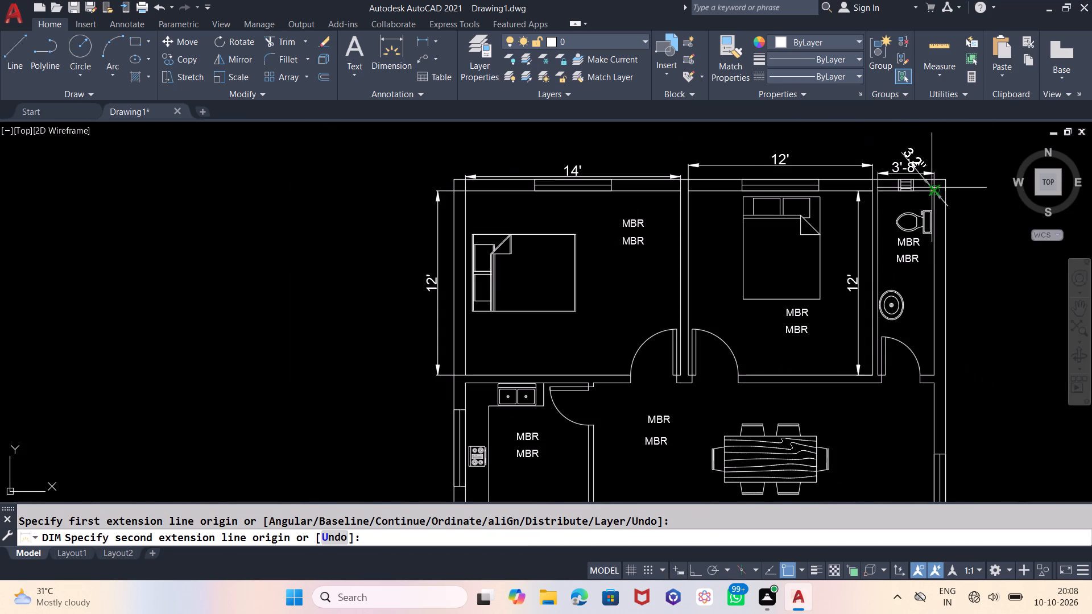
{"action": "scroll", "coordinate": [938, 357], "scroll_direction": "up", "scroll_amount": 2}
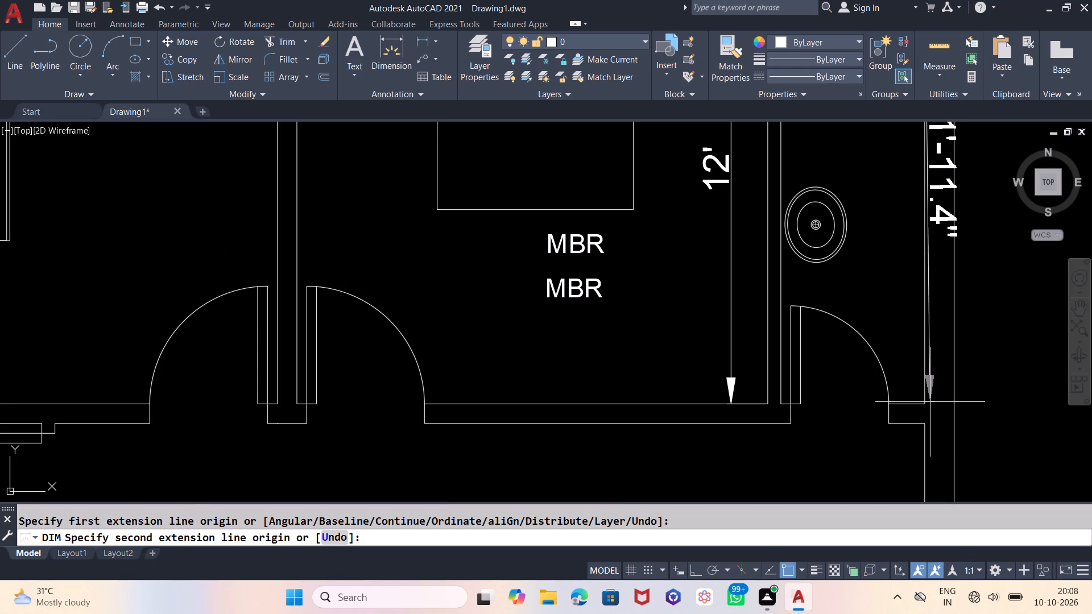
{"action": "left_click", "coordinate": [924, 403]}
{"action": "middle_click_drag", "start_coordinate": [942, 397], "coordinate": [951, 458]}
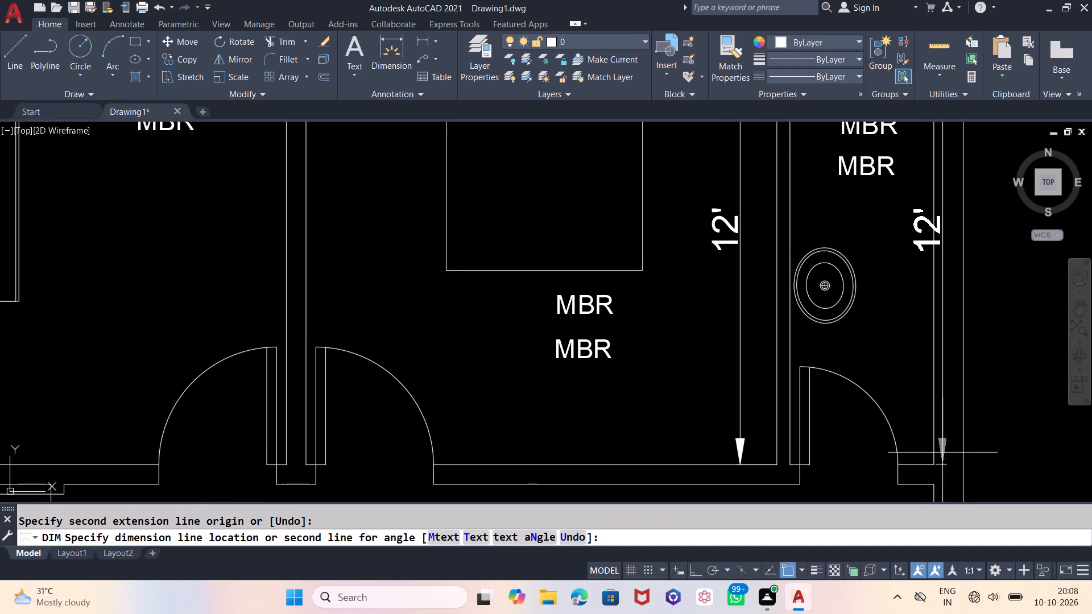
{"action": "left_click", "coordinate": [925, 451]}
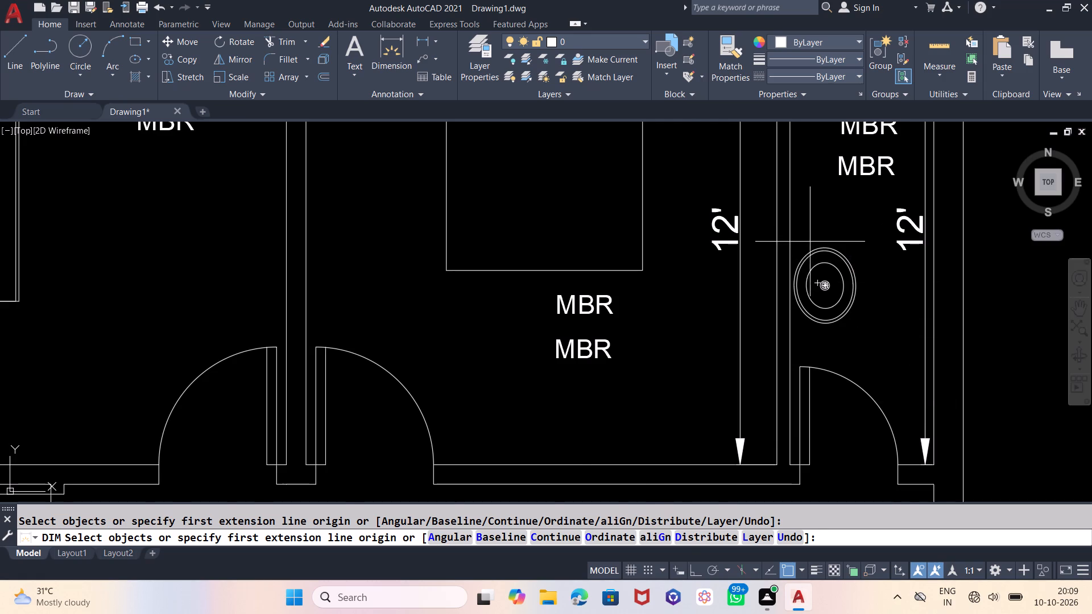
{"action": "scroll", "coordinate": [816, 244], "scroll_direction": "down", "scroll_amount": 1}
{"action": "scroll", "coordinate": [942, 289], "scroll_direction": "down", "scroll_amount": 1}
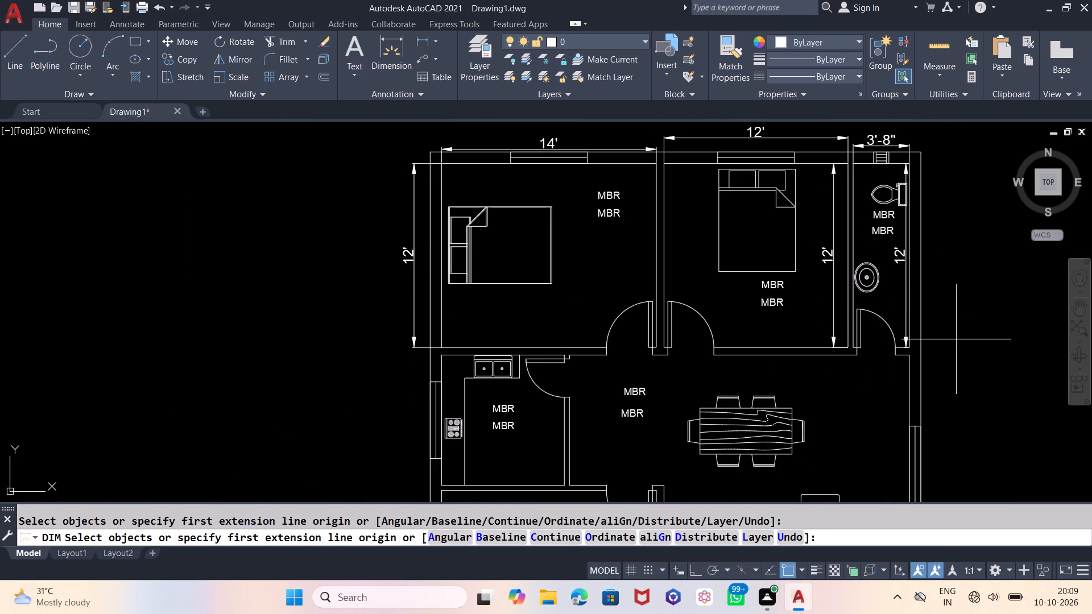
{"action": "key", "text": "Escape"}
{"action": "scroll", "coordinate": [601, 204], "scroll_direction": "up", "scroll_amount": 2}
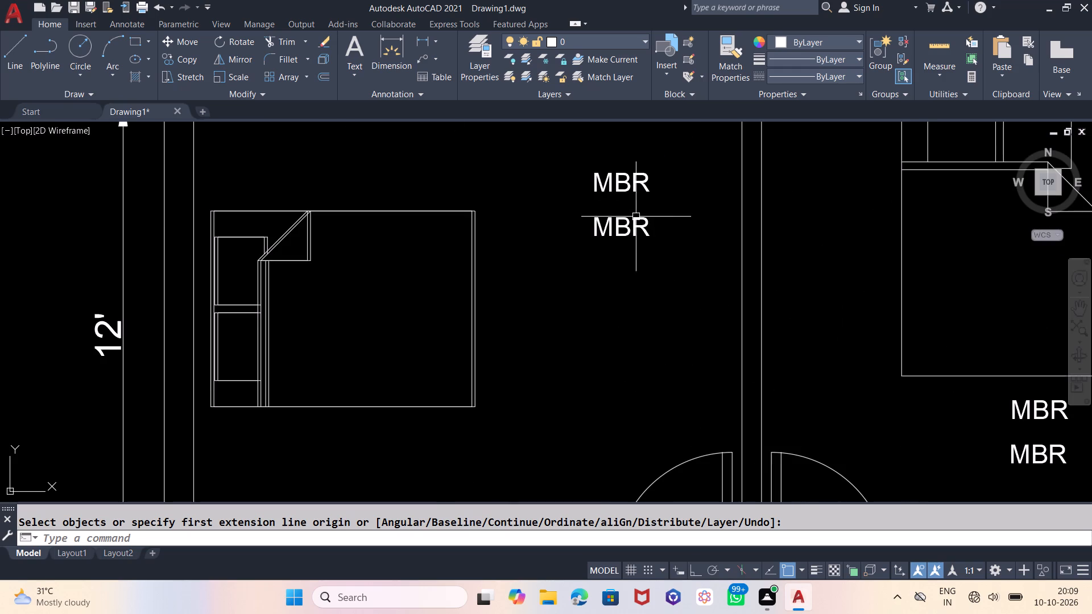
Replace the lower MBR text in the northwest bedroom with the room size 14'X12'.
{"action": "double_click", "coordinate": [643, 222]}
{"action": "key", "text": "BackSpace"}
{"action": "key", "text": "BackSpace"}
{"action": "key", "text": "BackSpace"}
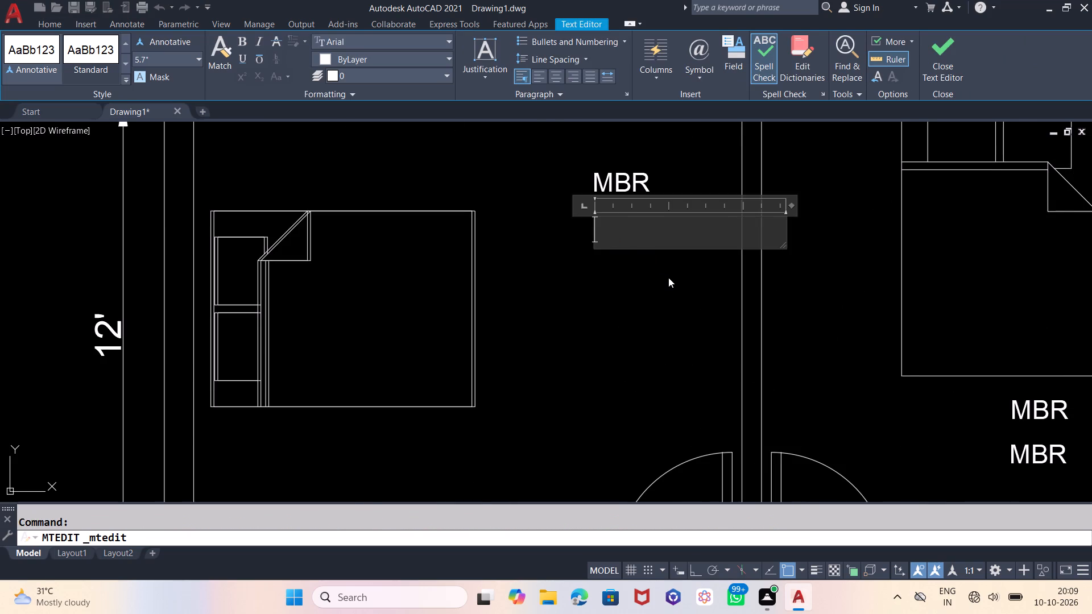
{"action": "scroll", "coordinate": [669, 277], "scroll_direction": "down", "scroll_amount": 1}
{"action": "type", "text": "14'"}
{"action": "key", "text": "x"}
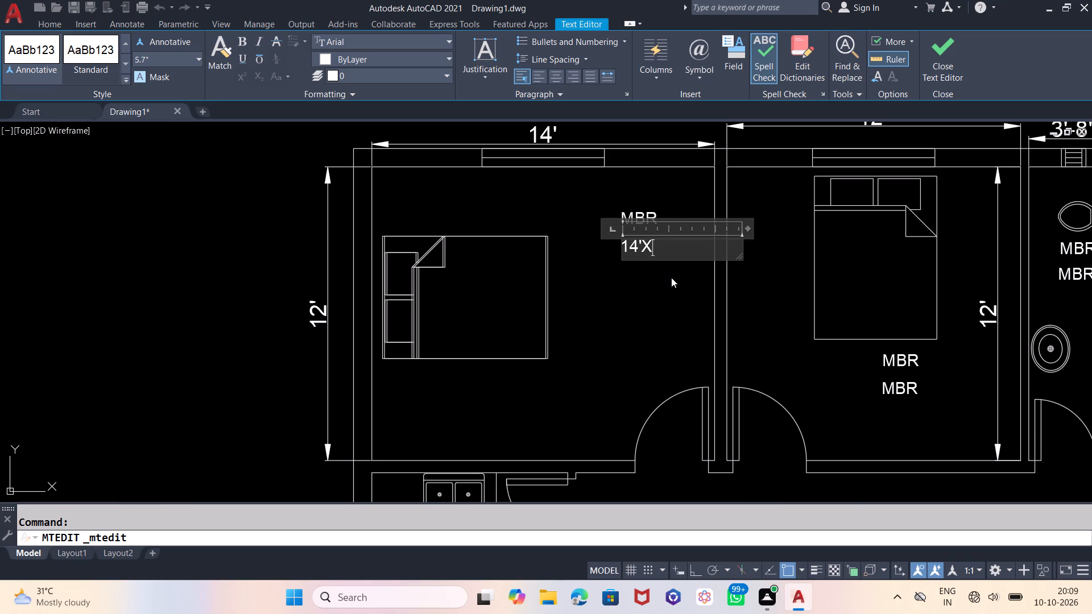
{"action": "type", "text": "12'"}
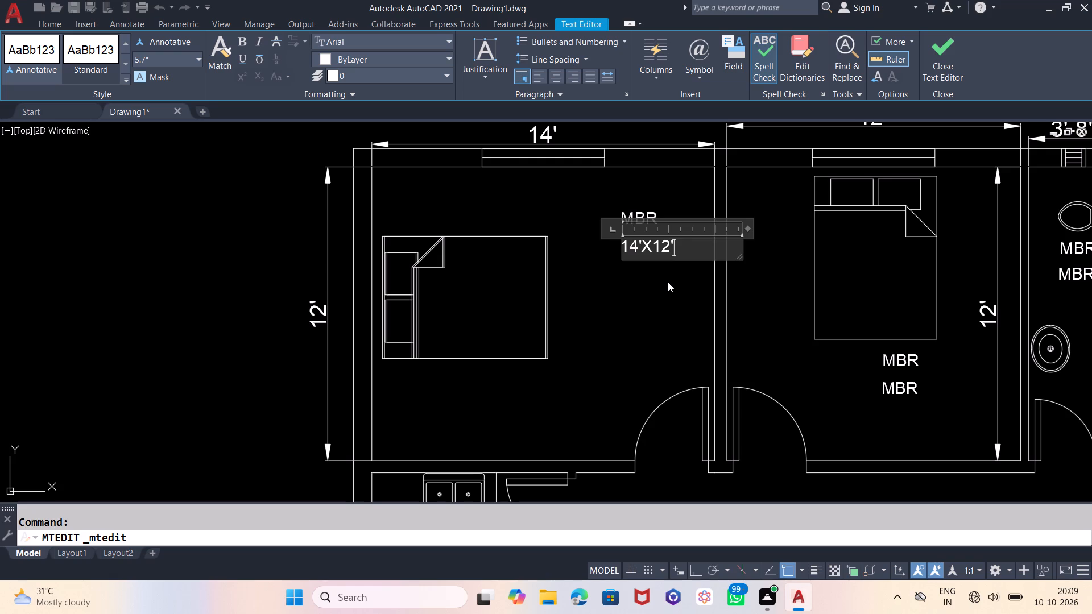
{"action": "left_click", "coordinate": [660, 286]}
Move the northwest bedroom's 14'X12' text slightly southwest, and move its MBR label to sit centred just above it.
{"action": "left_click", "coordinate": [657, 242]}
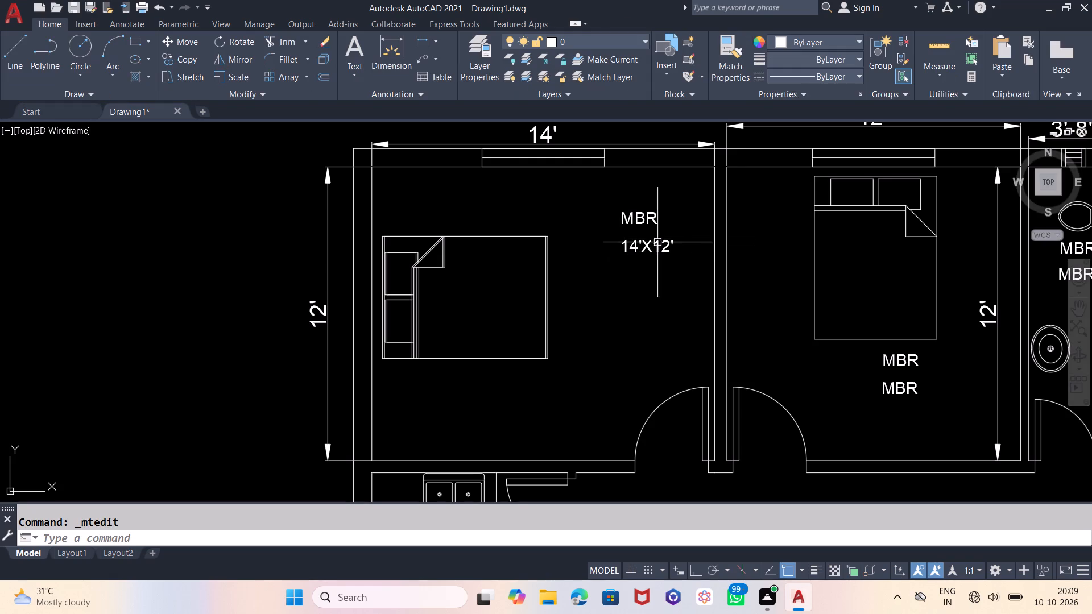
{"action": "key", "text": "m"}
{"action": "key", "text": "Return"}
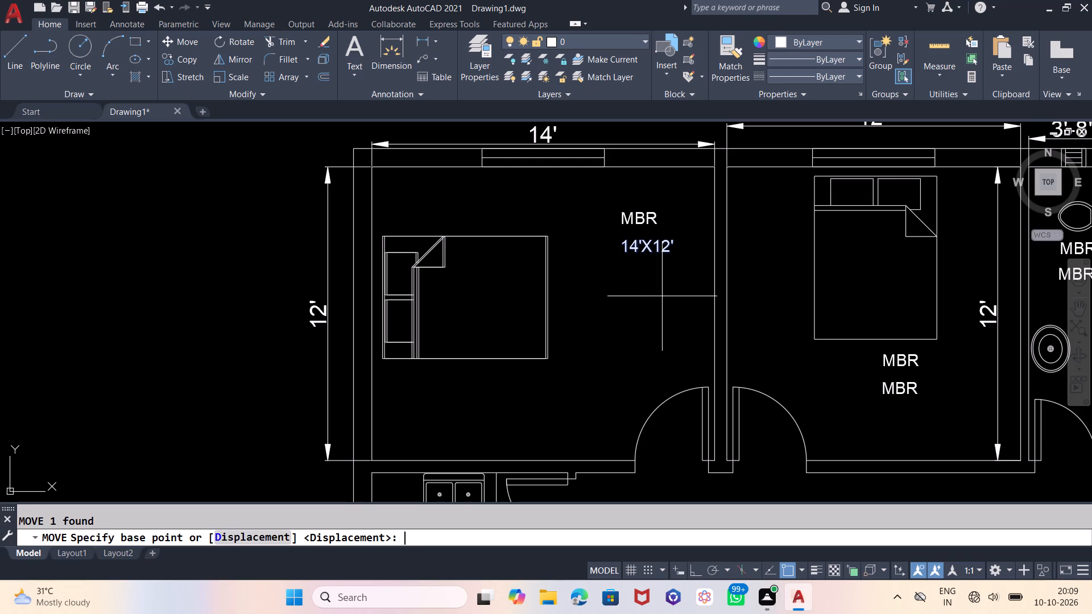
{"action": "left_click", "coordinate": [662, 296]}
{"action": "left_click", "coordinate": [643, 316]}
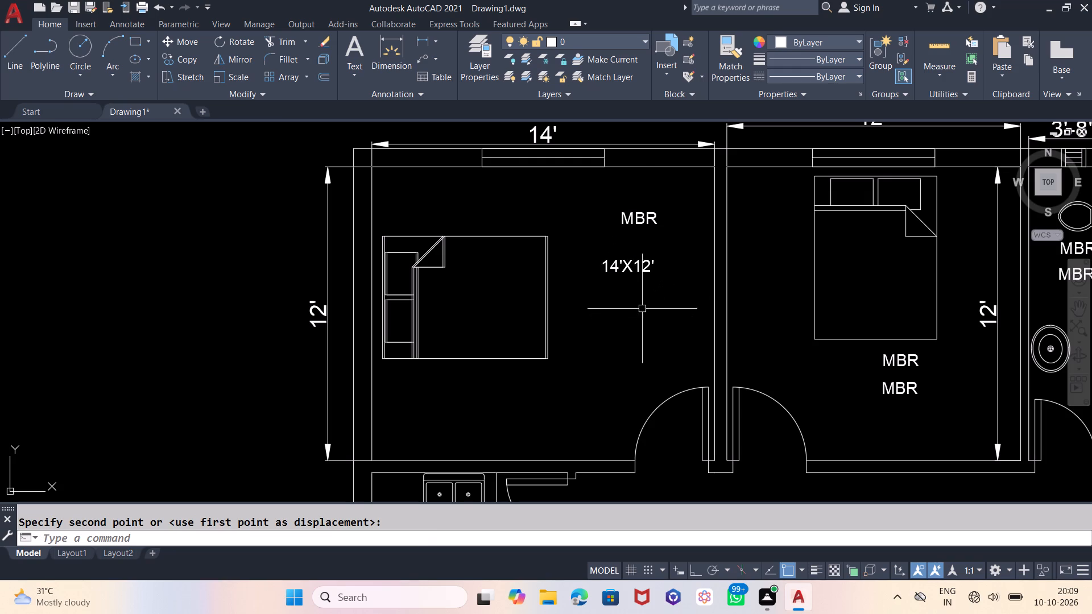
{"action": "left_click", "coordinate": [645, 216]}
{"action": "key", "text": "m"}
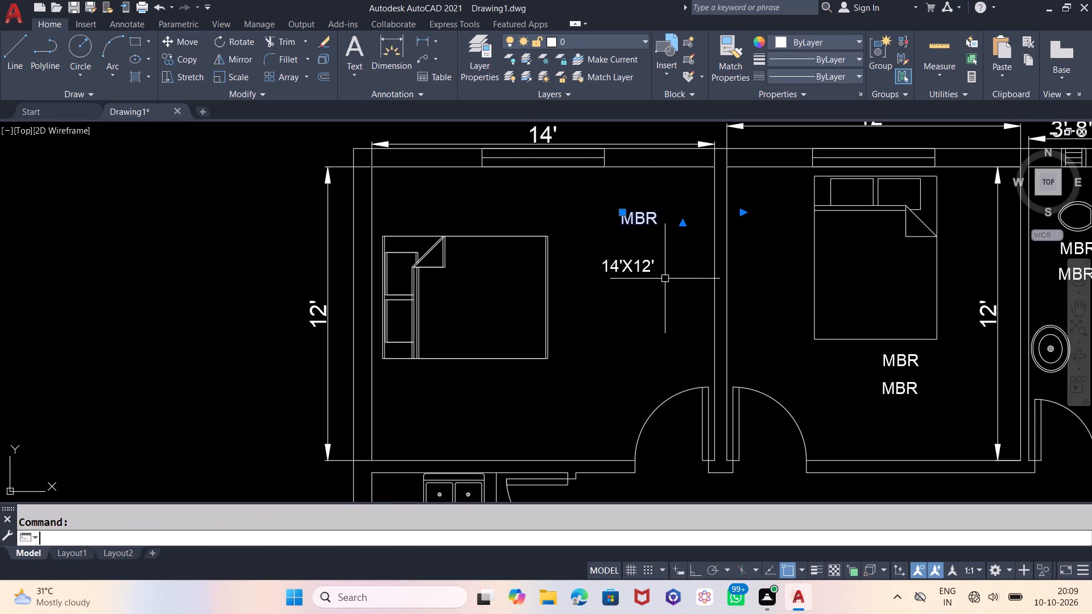
{"action": "key", "text": "Return"}
{"action": "left_click", "coordinate": [678, 236]}
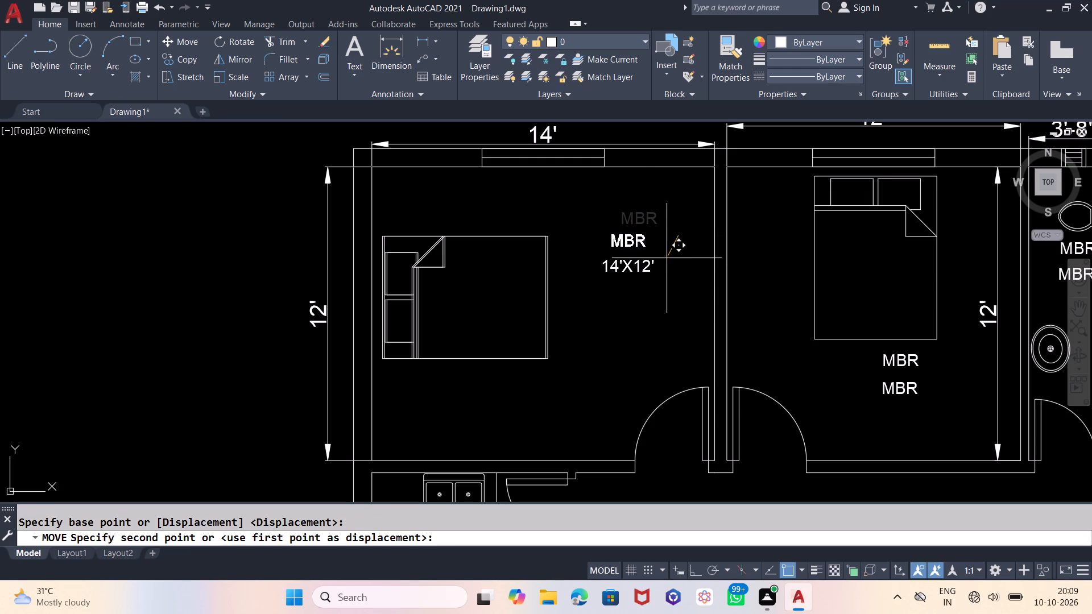
{"action": "left_click", "coordinate": [667, 259]}
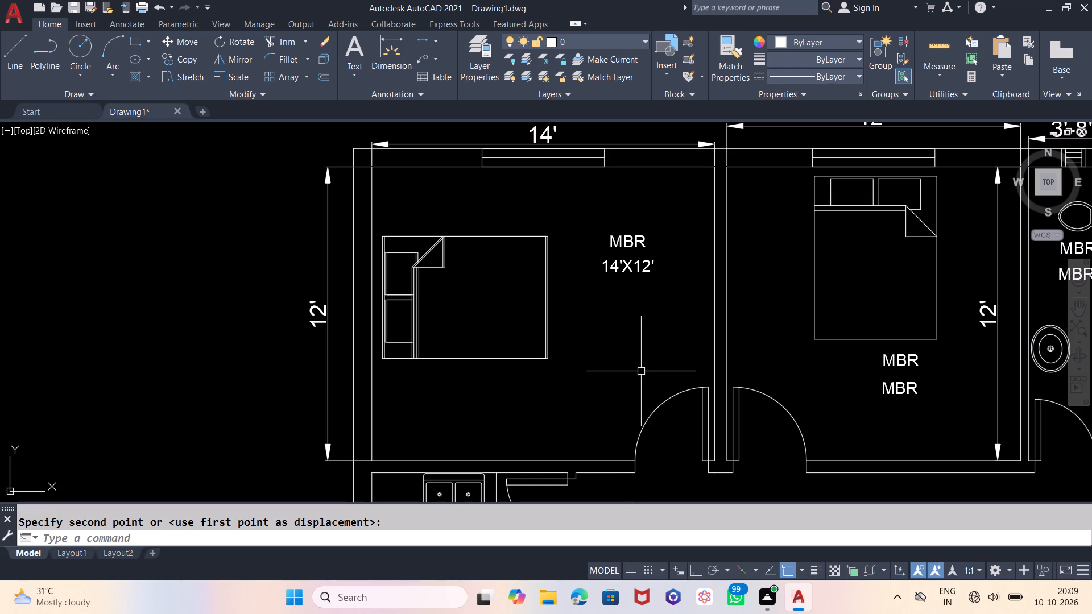
Change the upper MBR label below the bed in the north-central bedroom to CBR.
{"action": "middle_click_drag", "start_coordinate": [641, 371], "coordinate": [340, 354]}
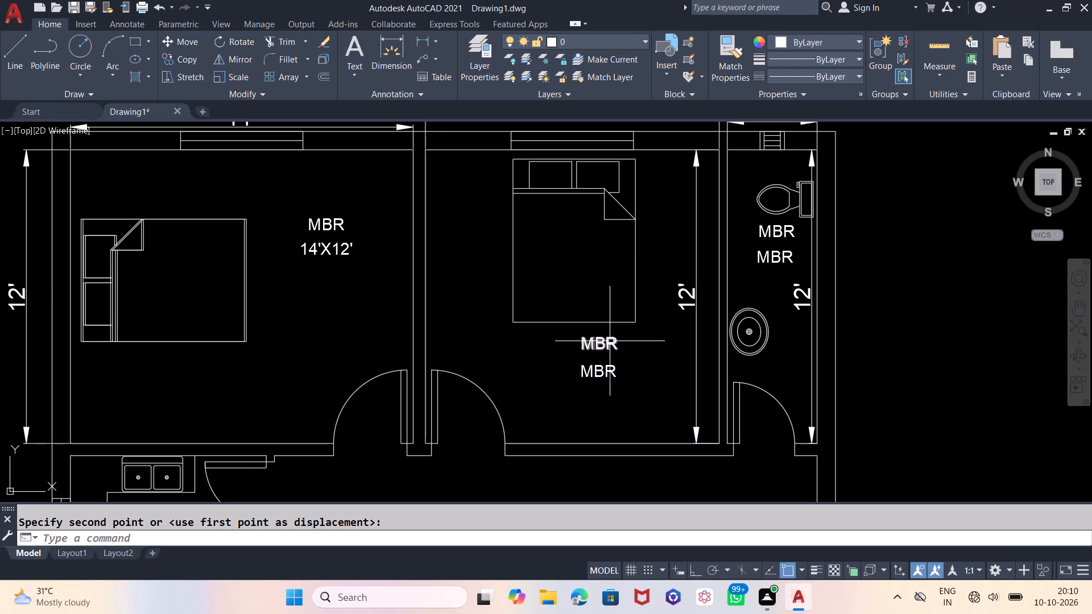
{"action": "double_click", "coordinate": [617, 344]}
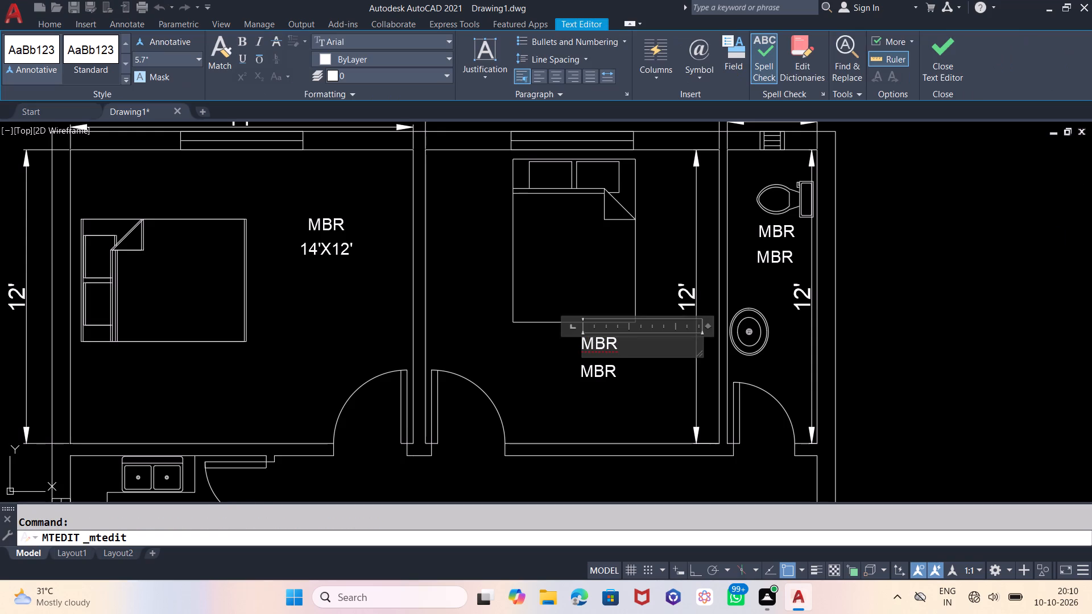
{"action": "key", "text": "BackSpace"}
{"action": "key", "text": "BackSpace"}
{"action": "key", "text": "BackSpace"}
{"action": "type", "text": "CBR"}
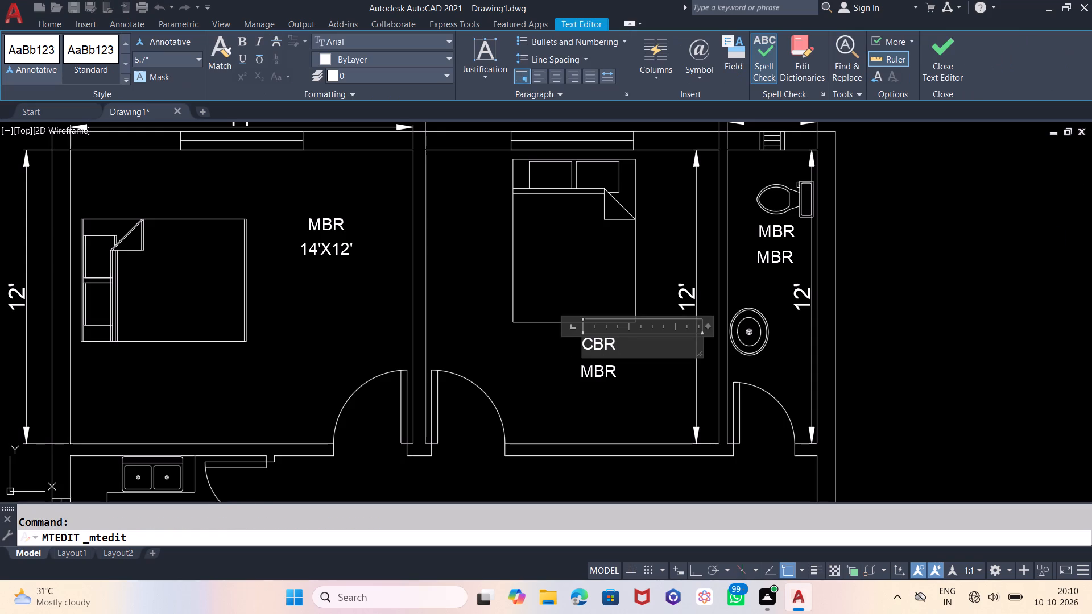
{"action": "left_click", "coordinate": [616, 374]}
Replace the remaining MBR text under the CBR label with the room size 12'X12'.
{"action": "double_click", "coordinate": [615, 370]}
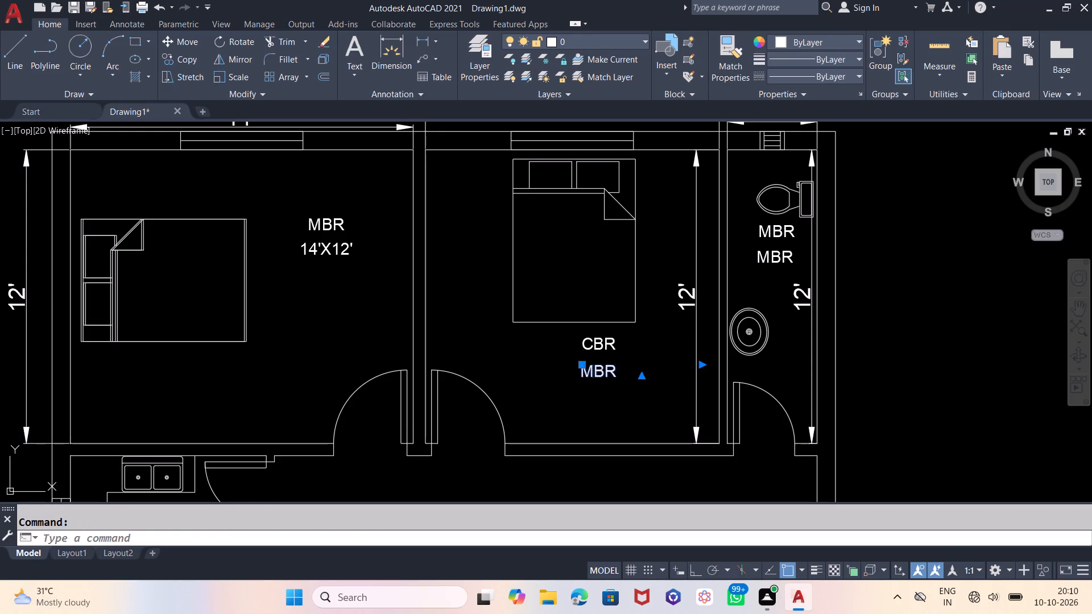
{"action": "key", "text": "BackSpace"}
{"action": "key", "text": "BackSpace"}
{"action": "key", "text": "BackSpace"}
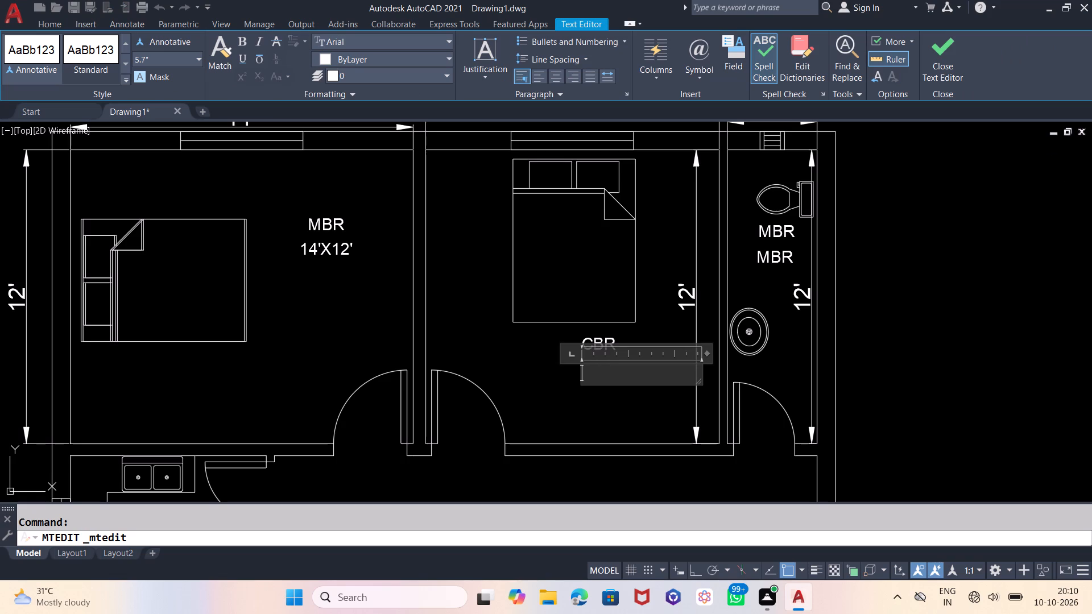
{"action": "middle_click_drag", "start_coordinate": [633, 316], "coordinate": [634, 359]}
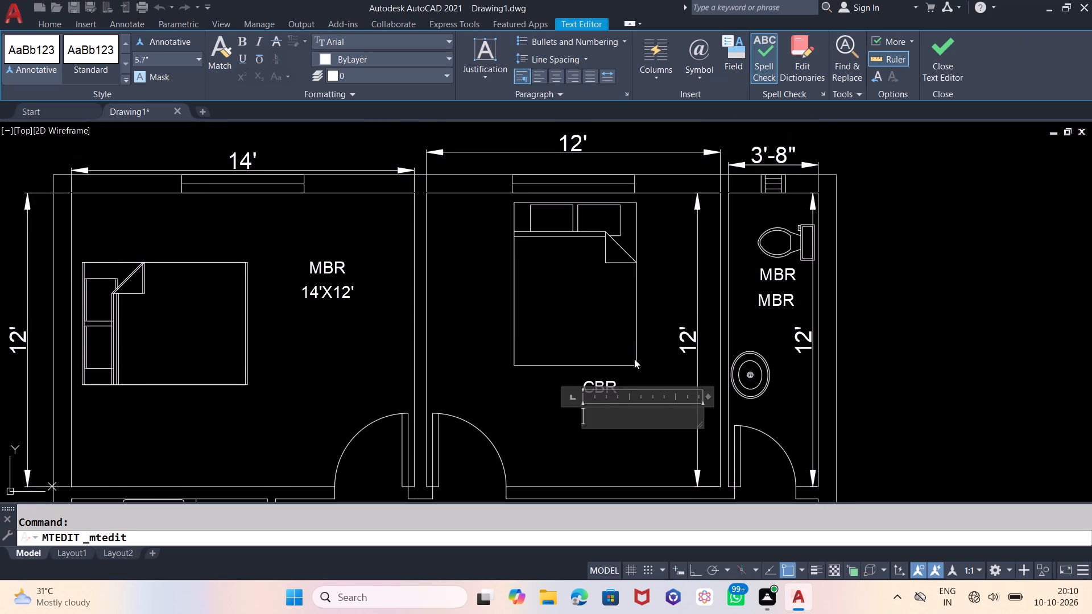
{"action": "type", "text": "12'X12'"}
{"action": "left_click", "coordinate": [600, 460]}
Move the 12'X12' text slightly up and west so it is centred close beneath the CBR label.
{"action": "left_click", "coordinate": [612, 415]}
{"action": "key", "text": "m"}
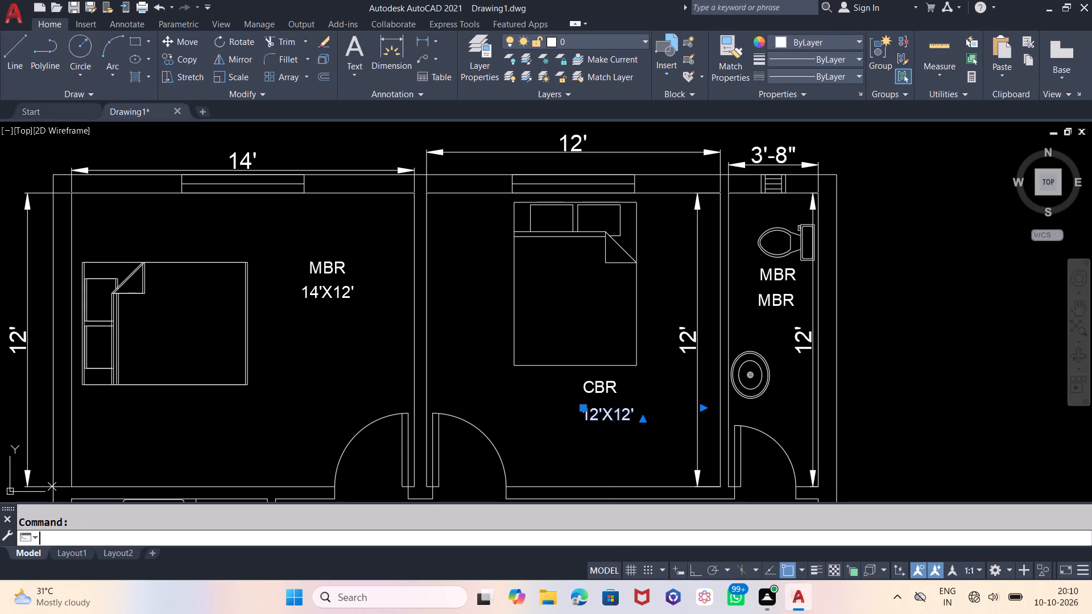
{"action": "key", "text": "Return"}
{"action": "left_click", "coordinate": [630, 452]}
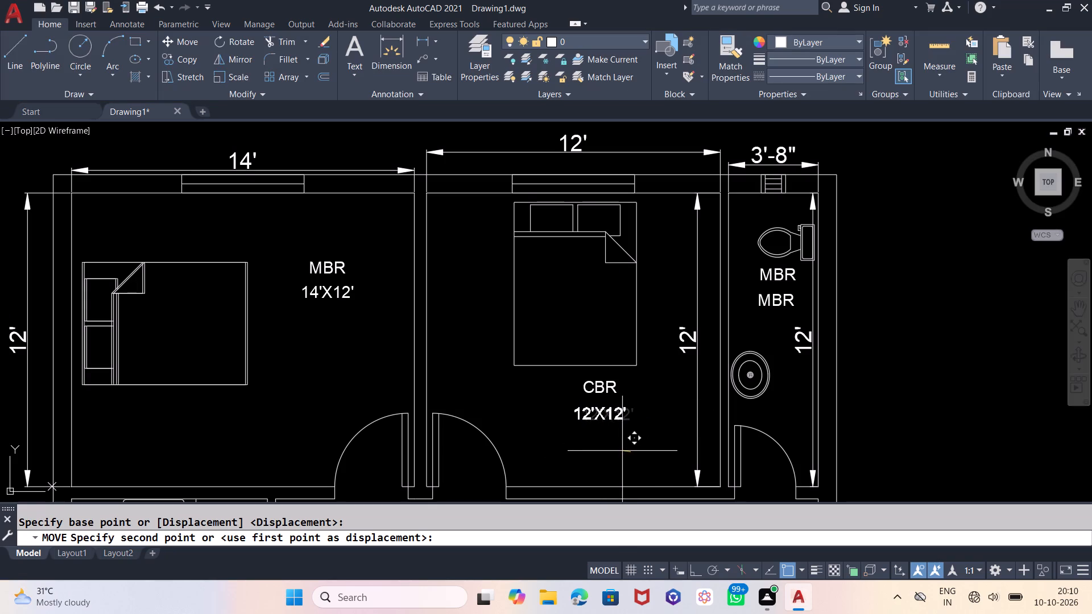
{"action": "left_click", "coordinate": [622, 446]}
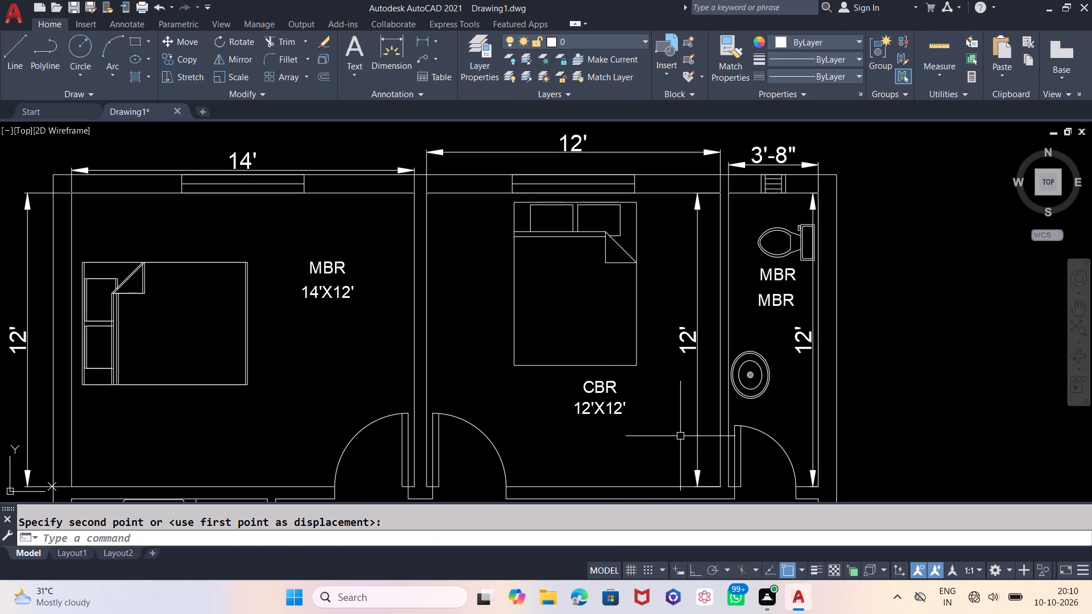
Change the upper MBR label in the northeast toilet to TOILET.
{"action": "double_click", "coordinate": [791, 276]}
{"action": "key", "text": "BackSpace"}
{"action": "key", "text": "BackSpace"}
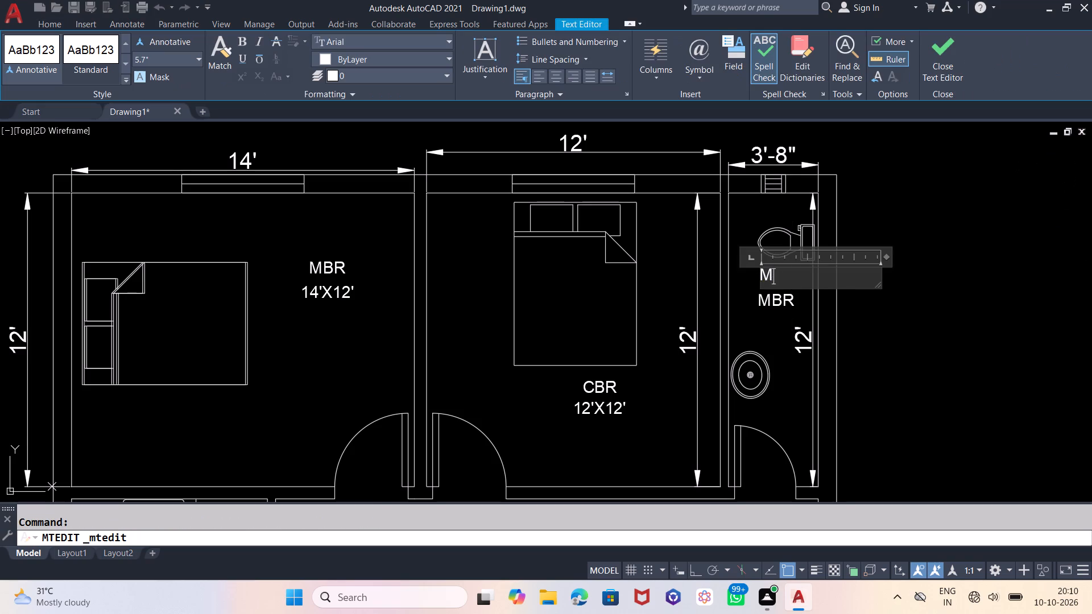
{"action": "key", "text": "BackSpace"}
{"action": "type", "text": "TOILET"}
{"action": "left_click", "coordinate": [911, 227]}
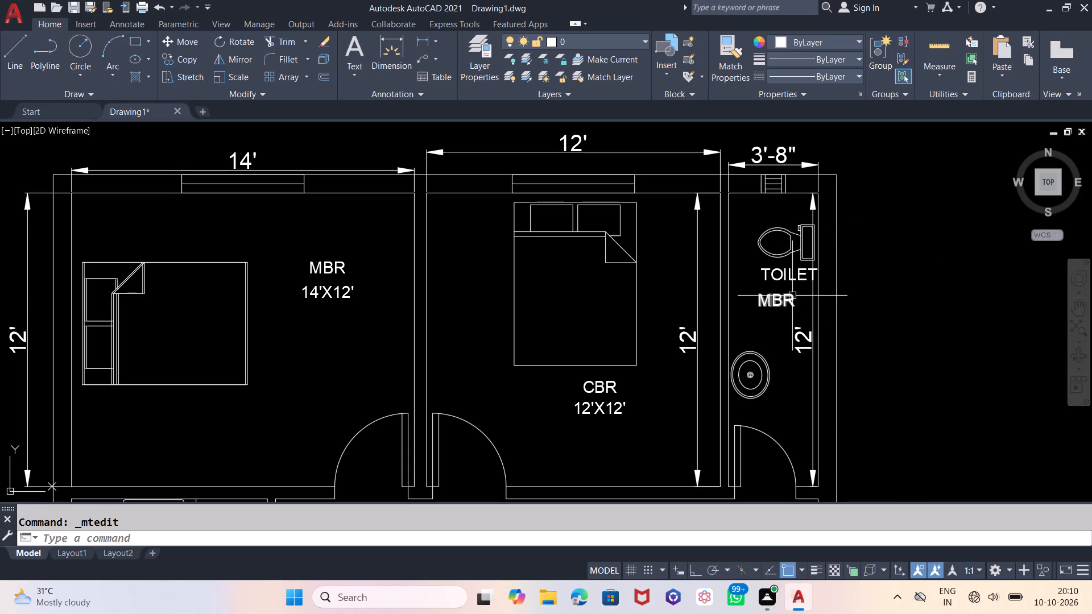
Replace the MBR text beneath the TOILET label with the room size 3'8"X12'.
{"action": "double_click", "coordinate": [792, 296]}
{"action": "key", "text": "BackSpace"}
{"action": "key", "text": "BackSpace"}
{"action": "key", "text": "BackSpace"}
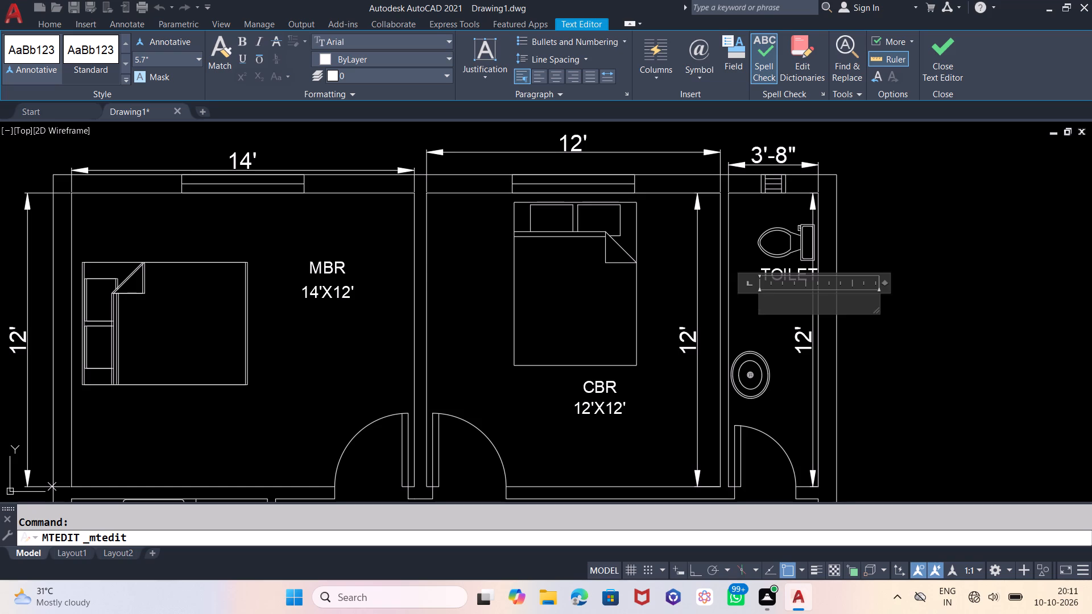
{"action": "key", "text": "3"}
{"action": "key", "text": "apostrophe"}
{"action": "key", "text": "8"}
{"action": "key", "text": "shift+quotedbl"}
{"action": "key", "text": "x"}
{"action": "type", "text": "12'"}
{"action": "left_click", "coordinate": [896, 231]}
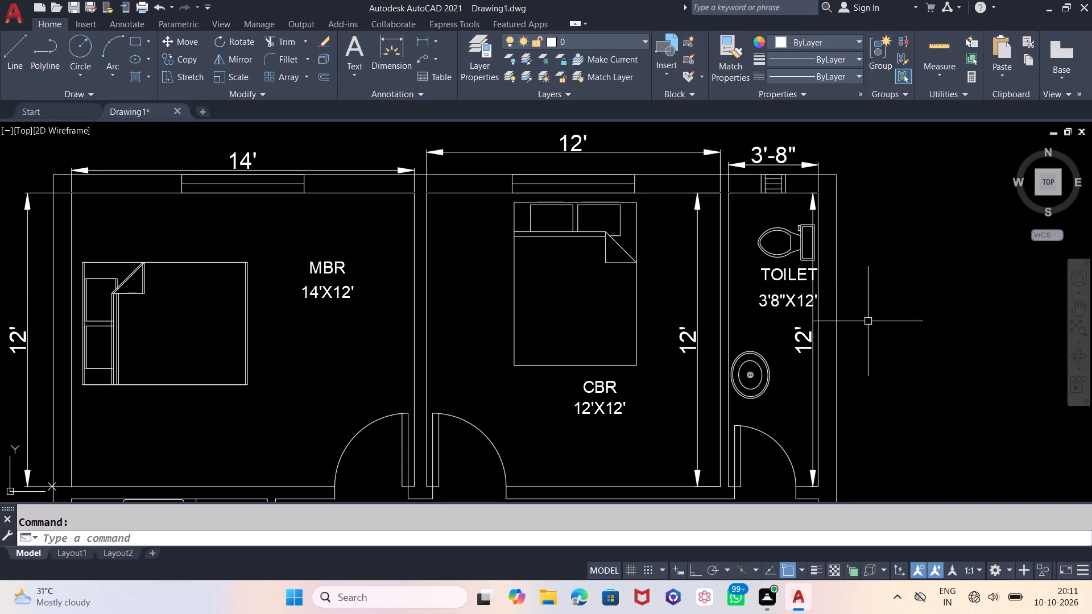
Move the TOILET label and its 3'8"X12' size text together slightly west so they fit between the toilet's walls.
{"action": "left_click", "coordinate": [775, 275]}
{"action": "left_click", "coordinate": [777, 310]}
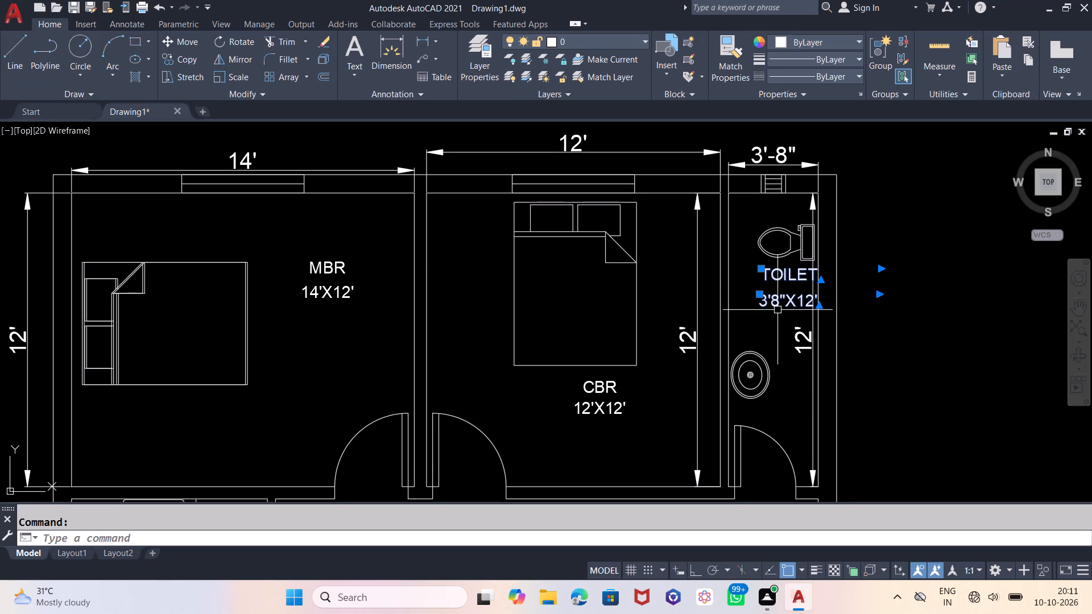
{"action": "key", "text": "m"}
{"action": "key", "text": "Return"}
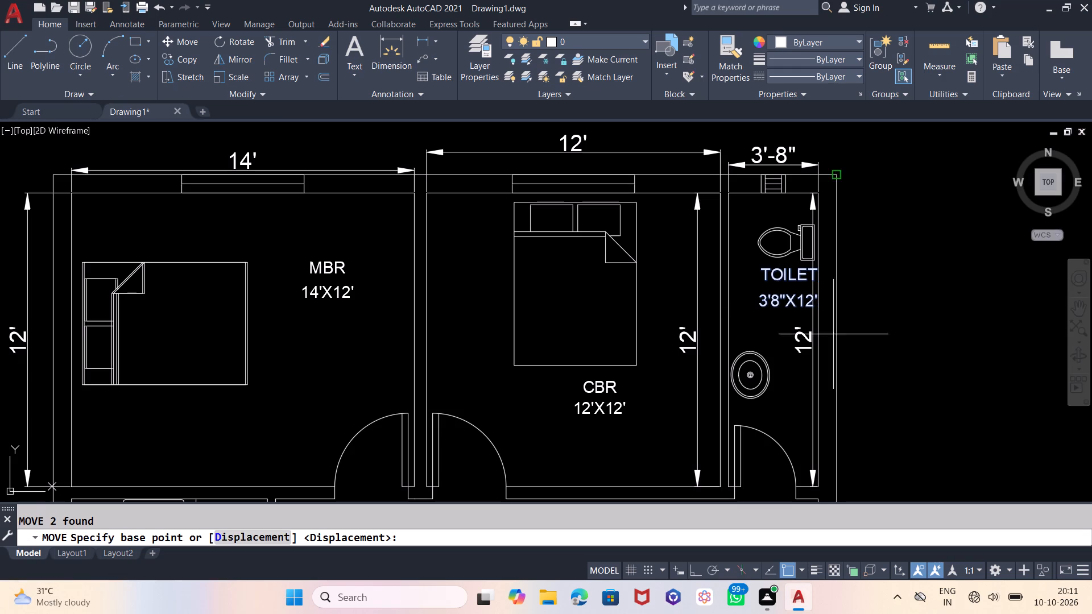
{"action": "left_click", "coordinate": [958, 315]}
{"action": "left_click", "coordinate": [942, 318]}
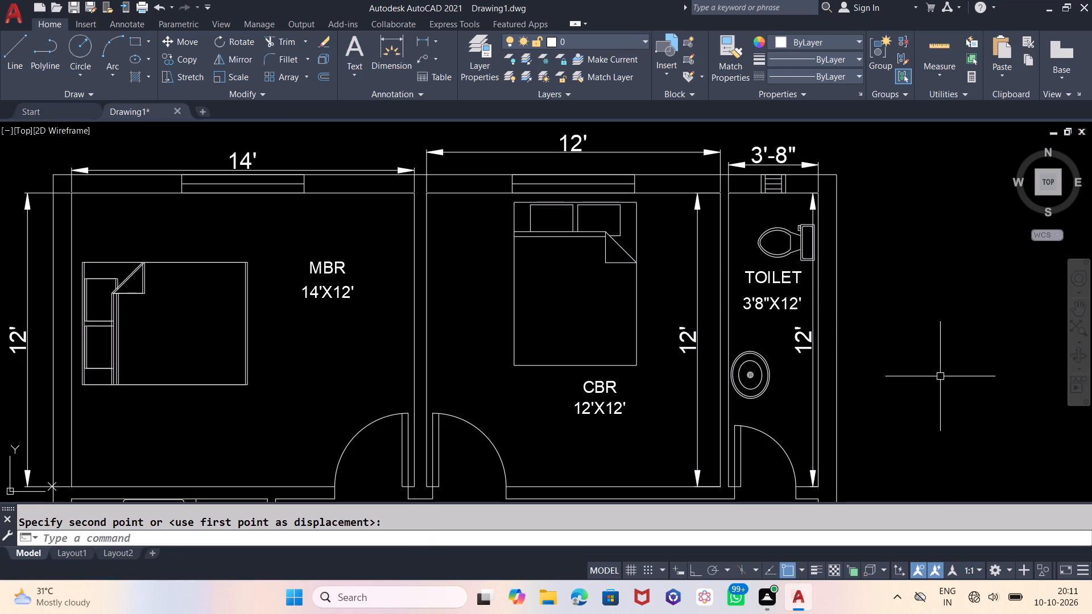
Delete the width and length dimensions of the northeast toilet, the CBR and the northwest MBR.
{"action": "left_click", "coordinate": [768, 161]}
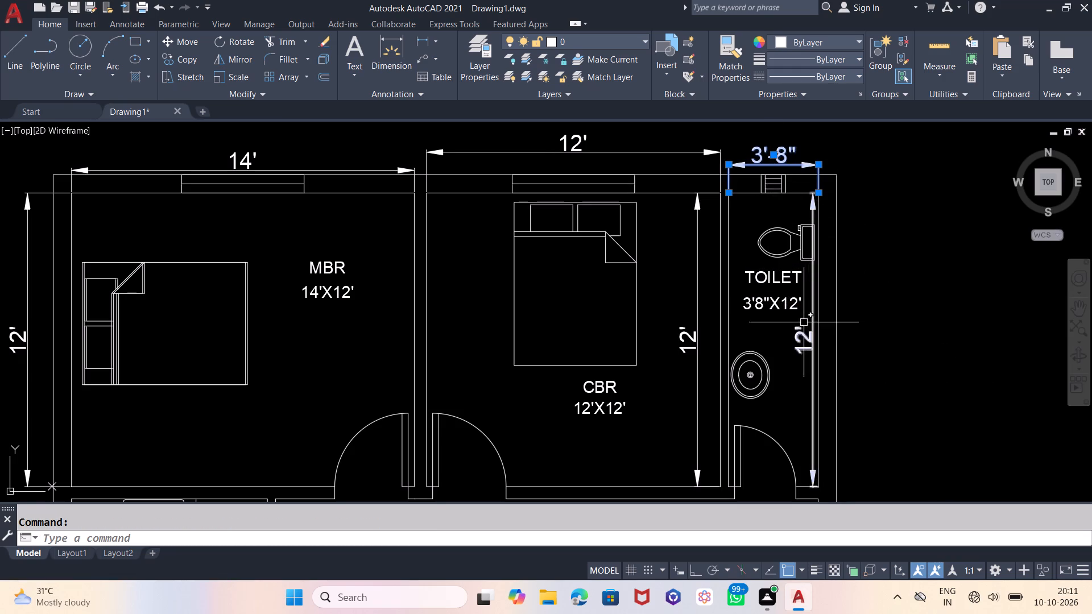
{"action": "left_click", "coordinate": [802, 336]}
{"action": "left_click", "coordinate": [680, 342]}
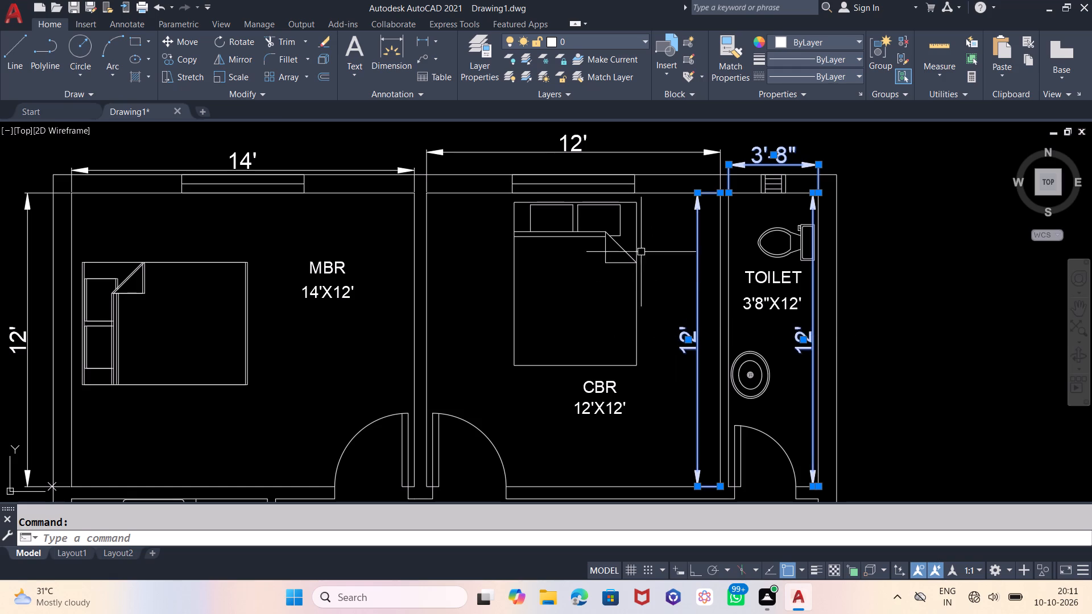
{"action": "left_click", "coordinate": [581, 139]}
{"action": "scroll", "coordinate": [929, 179], "scroll_direction": "down", "scroll_amount": 1}
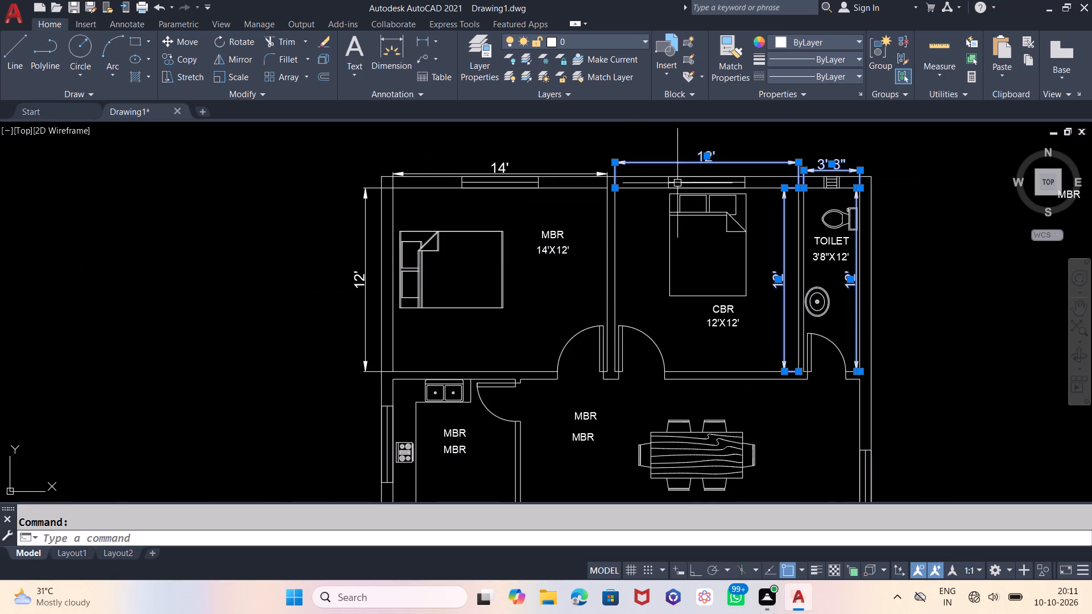
{"action": "scroll", "coordinate": [519, 160], "scroll_direction": "up", "scroll_amount": 2}
{"action": "left_click", "coordinate": [471, 175]}
{"action": "scroll", "coordinate": [612, 150], "scroll_direction": "down", "scroll_amount": 1}
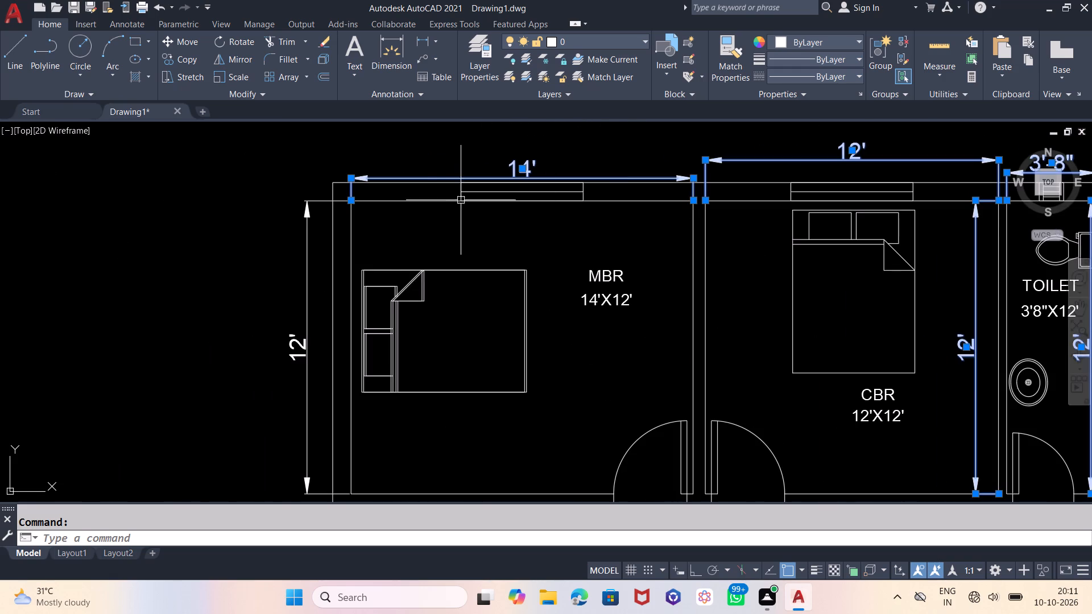
{"action": "left_click", "coordinate": [310, 344]}
{"action": "key", "text": "Delete"}
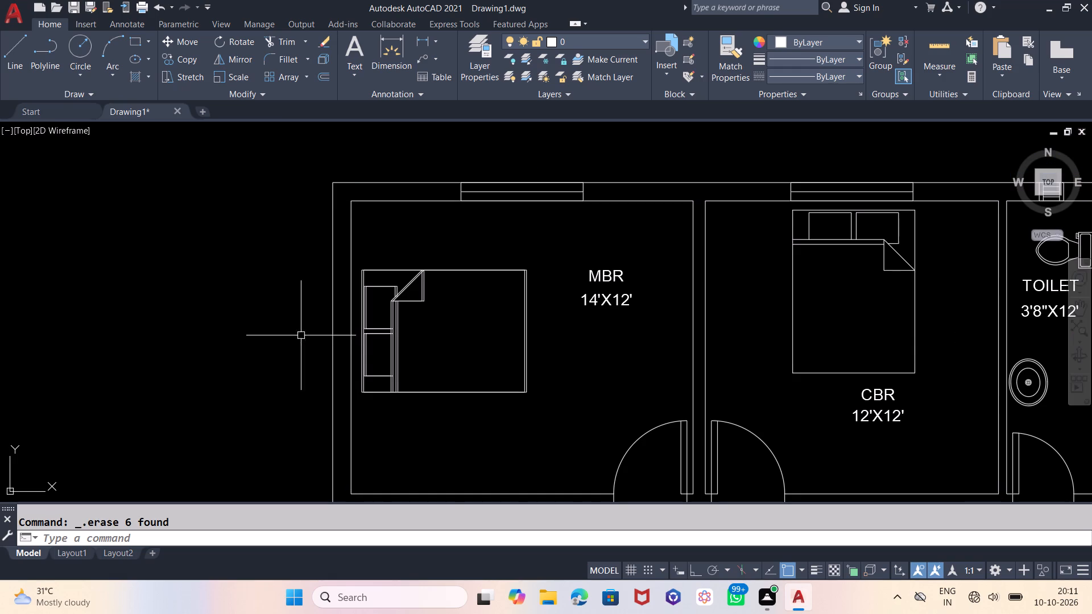
Dimension the kitchen's clear width between its side walls, placing the dimension just inside the south wall.
{"action": "scroll", "coordinate": [288, 273], "scroll_direction": "down", "scroll_amount": 2}
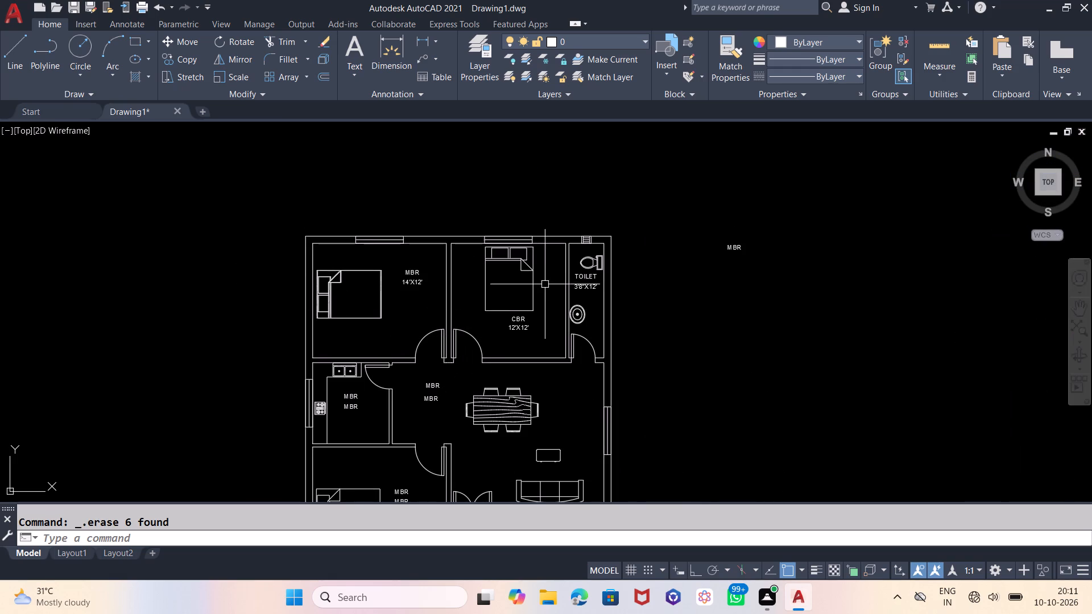
{"action": "middle_click_drag", "start_coordinate": [695, 374], "coordinate": [730, 347]}
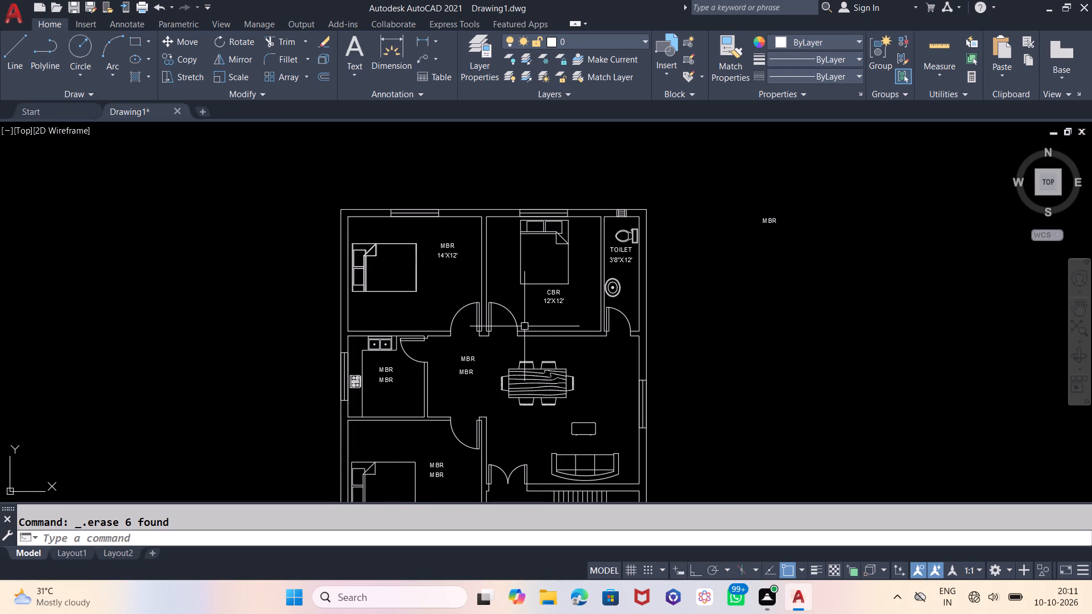
{"action": "middle_click_drag", "start_coordinate": [524, 326], "coordinate": [574, 253]}
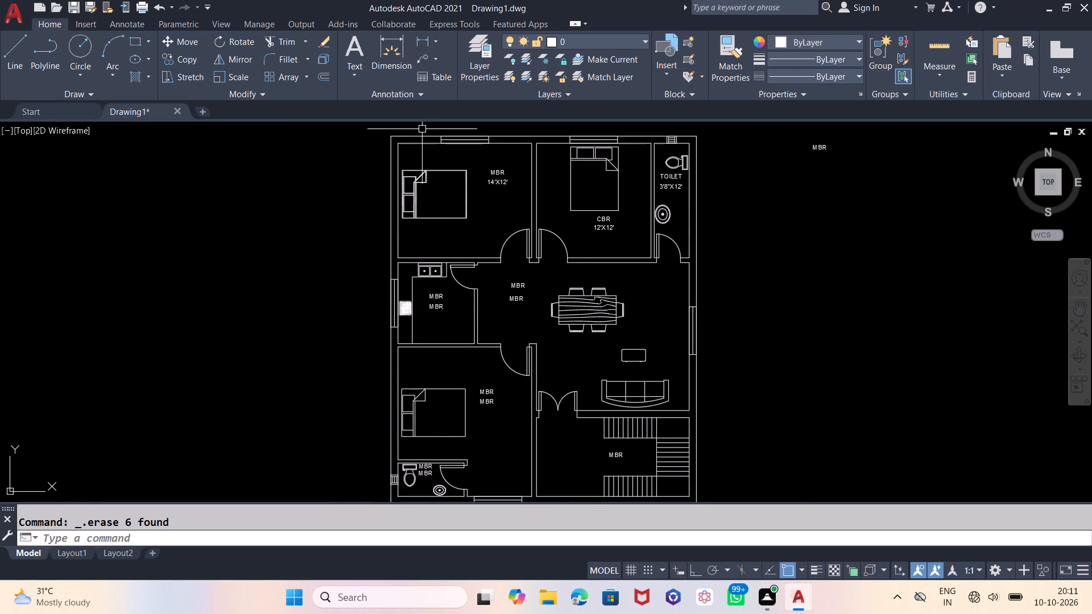
{"action": "left_click", "coordinate": [390, 53]}
{"action": "scroll", "coordinate": [396, 337], "scroll_direction": "up", "scroll_amount": 2}
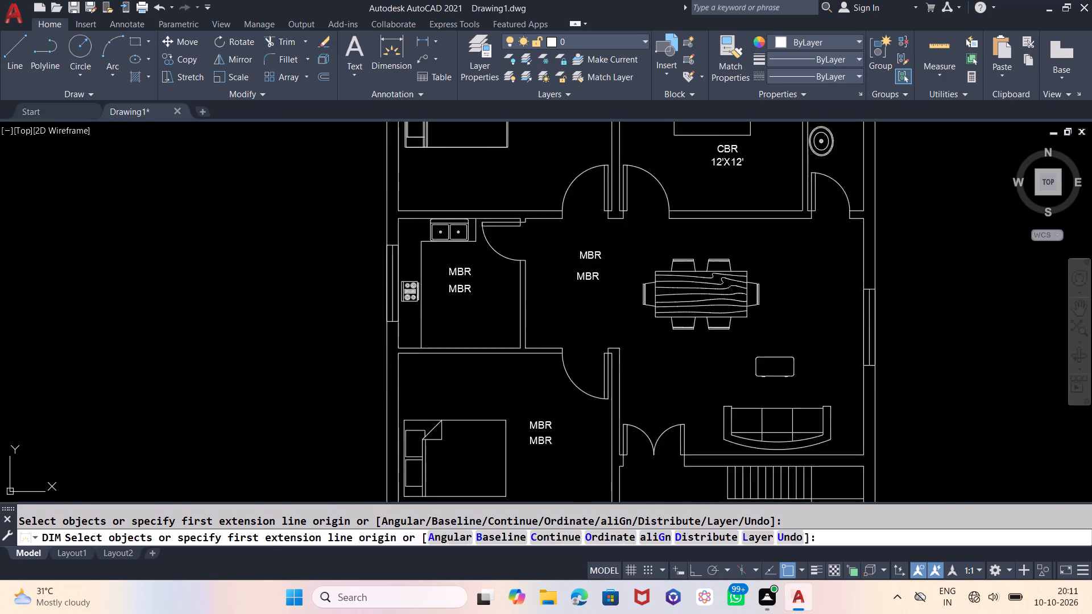
{"action": "scroll", "coordinate": [396, 337], "scroll_direction": "up", "scroll_amount": 1}
{"action": "left_click", "coordinate": [397, 366]}
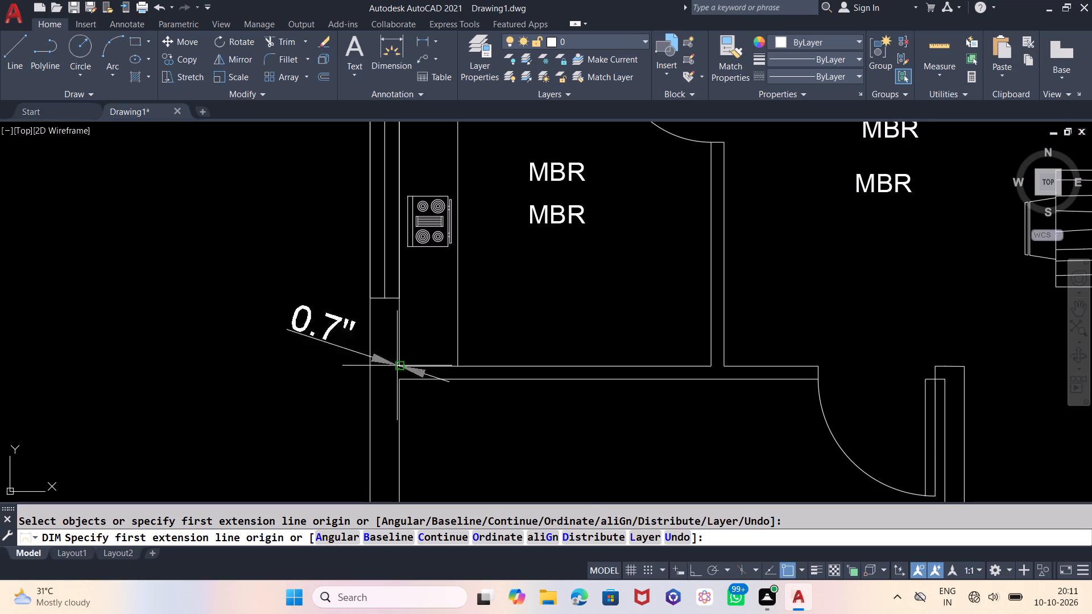
{"action": "left_click", "coordinate": [707, 367]}
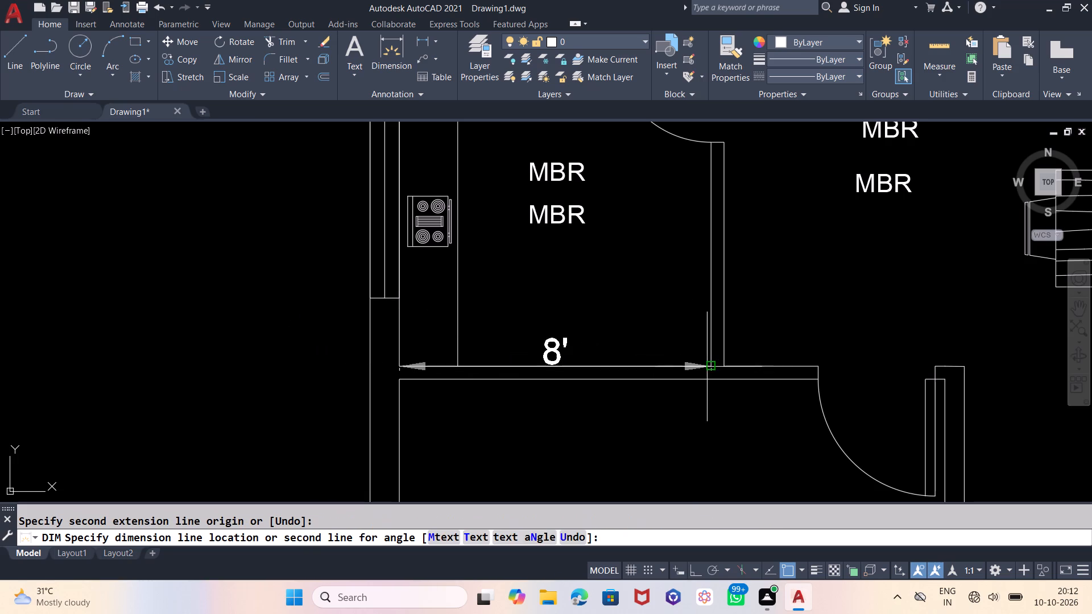
{"action": "left_click", "coordinate": [707, 349]}
Dimension the kitchen's clear north-south length between its inner west corners, placing the dimension inside the room near the stove.
{"action": "middle_click_drag", "start_coordinate": [520, 330], "coordinate": [523, 381]}
{"action": "scroll", "coordinate": [523, 381], "scroll_direction": "down", "scroll_amount": 1}
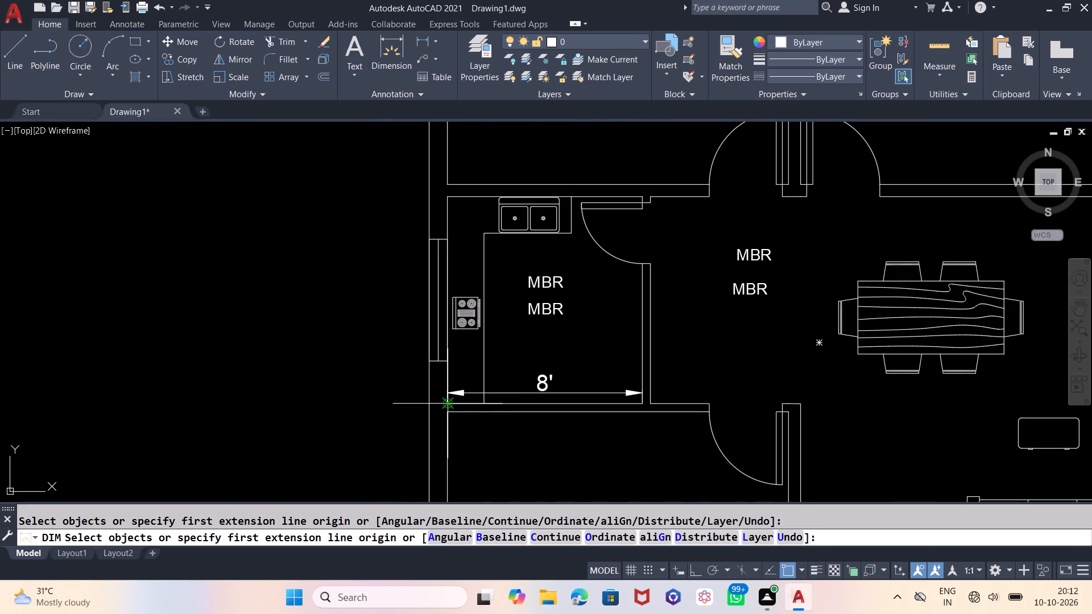
{"action": "left_click", "coordinate": [452, 405]}
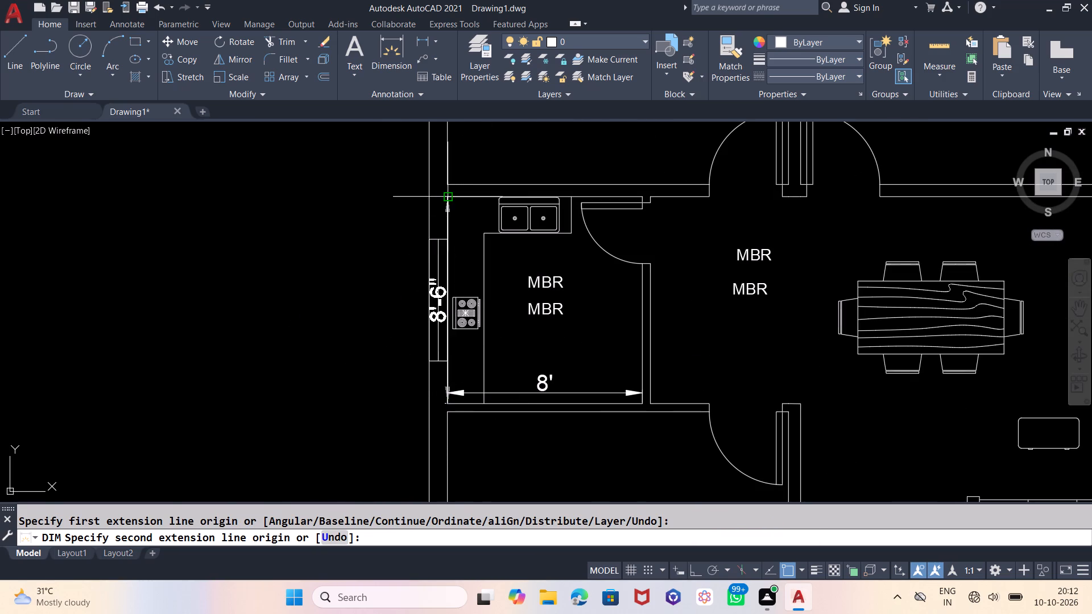
{"action": "left_click", "coordinate": [450, 196]}
{"action": "left_click", "coordinate": [508, 202]}
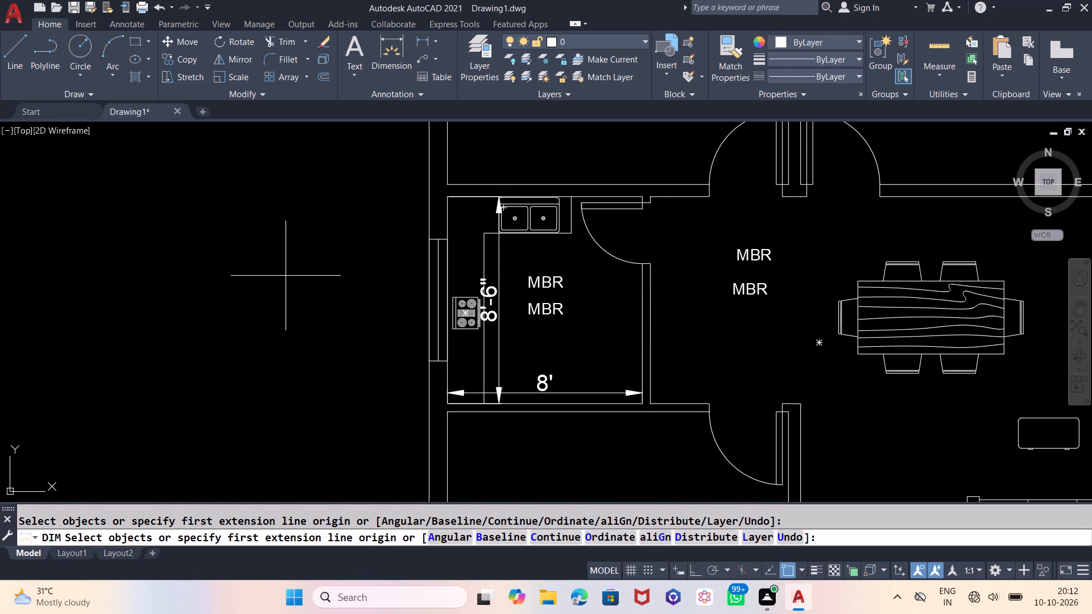
Dimension the southwest bedroom's clear length from its inner northwest corner to the toilet wall, placing the dimension across the bed.
{"action": "scroll", "coordinate": [284, 275], "scroll_direction": "down", "scroll_amount": 1}
{"action": "scroll", "coordinate": [420, 265], "scroll_direction": "down", "scroll_amount": 1}
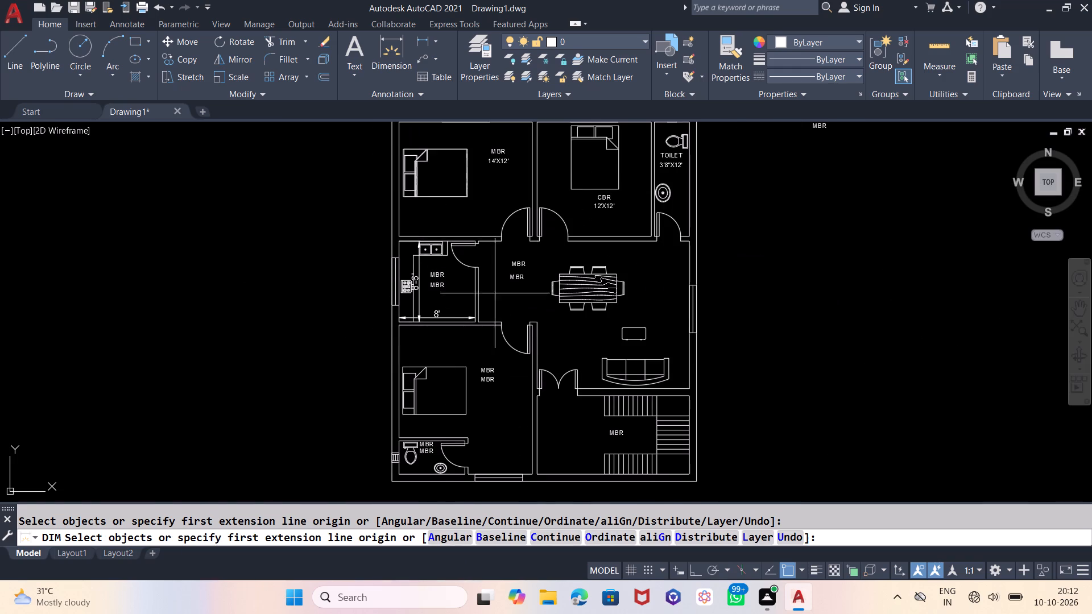
{"action": "middle_click_drag", "start_coordinate": [495, 293], "coordinate": [497, 310]}
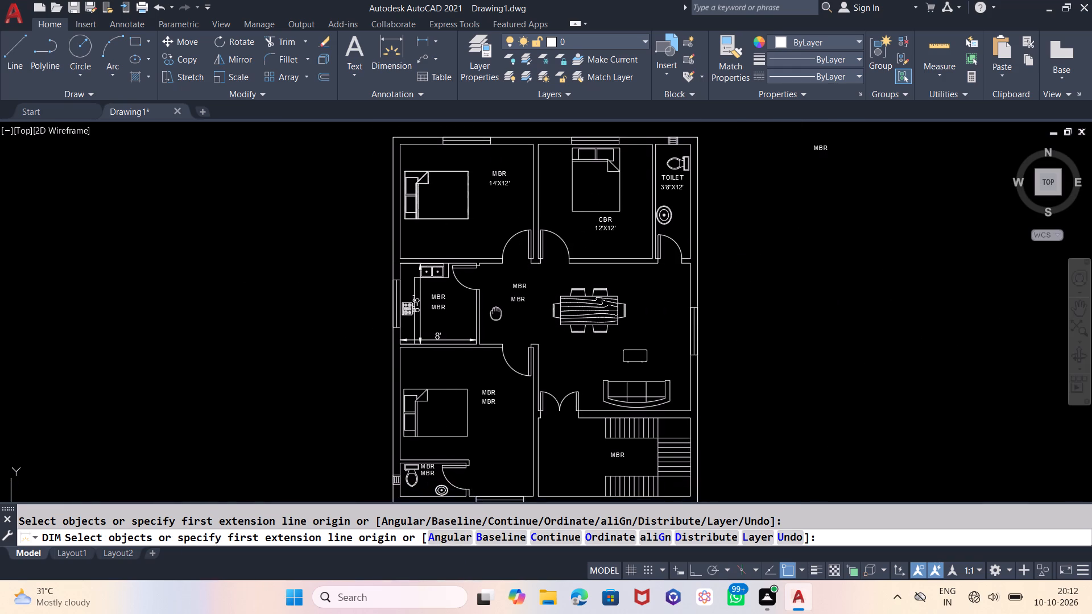
{"action": "middle_click_drag", "start_coordinate": [497, 310], "coordinate": [506, 271]}
{"action": "scroll", "coordinate": [417, 295], "scroll_direction": "up", "scroll_amount": 3}
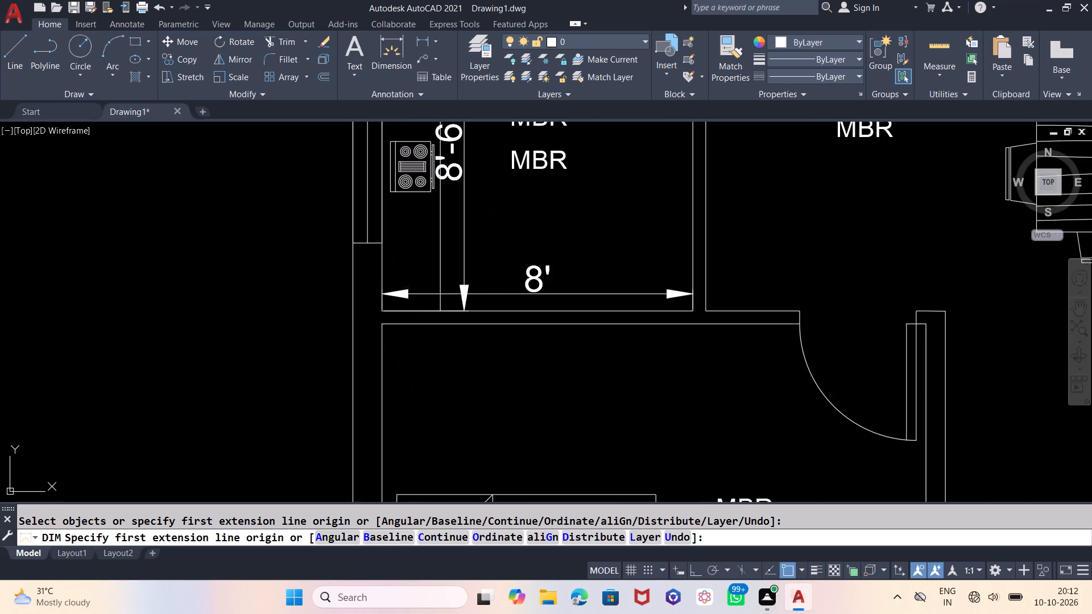
{"action": "scroll", "coordinate": [523, 217], "scroll_direction": "down", "scroll_amount": 2}
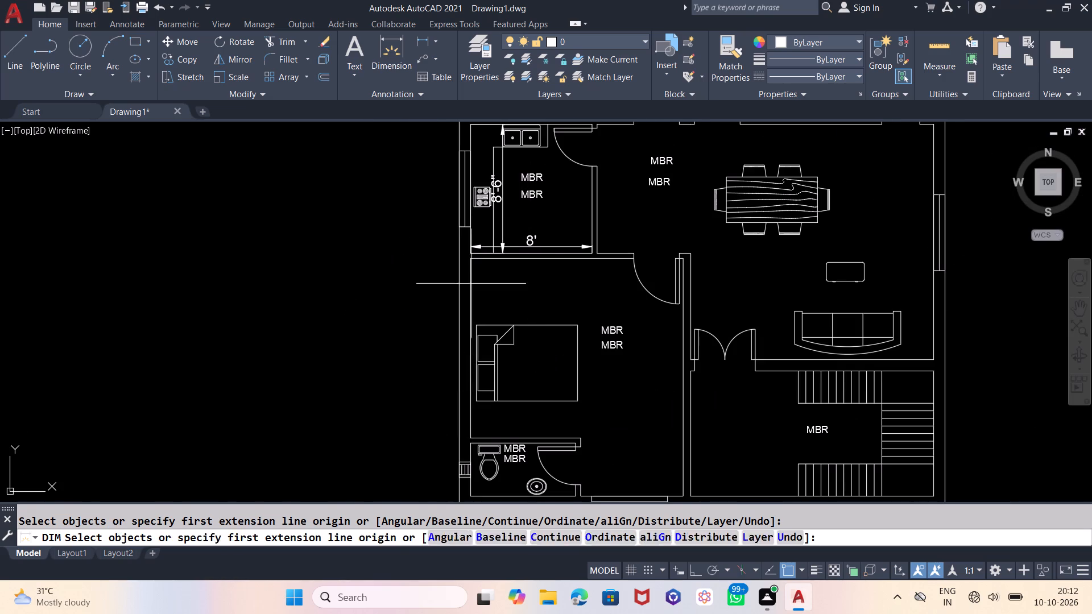
{"action": "left_click", "coordinate": [470, 261]}
{"action": "scroll", "coordinate": [565, 208], "scroll_direction": "down", "scroll_amount": 1}
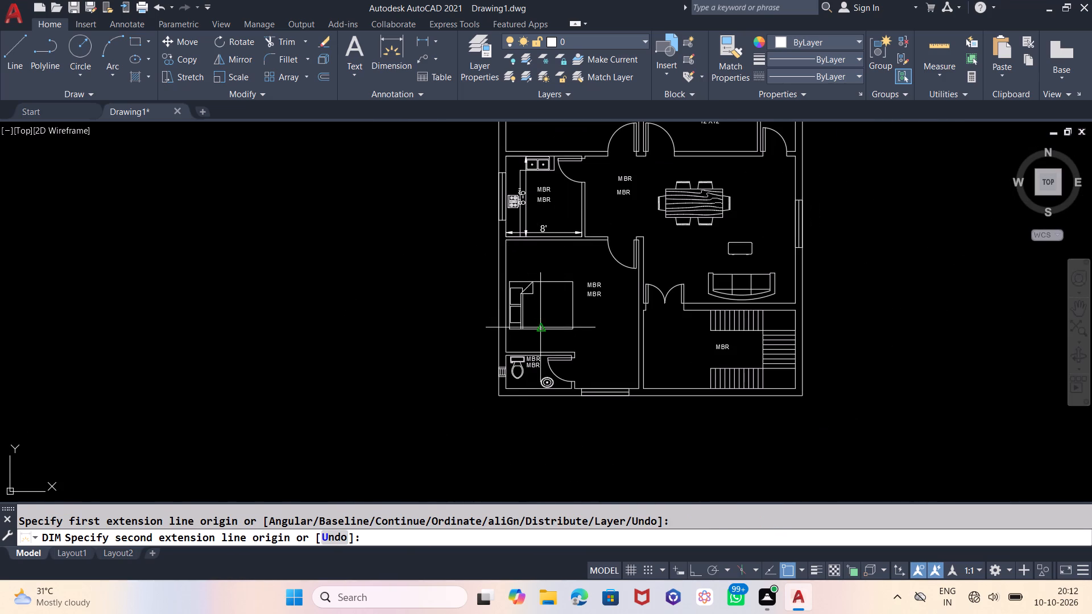
{"action": "scroll", "coordinate": [506, 353], "scroll_direction": "up", "scroll_amount": 3}
{"action": "left_click", "coordinate": [498, 353]}
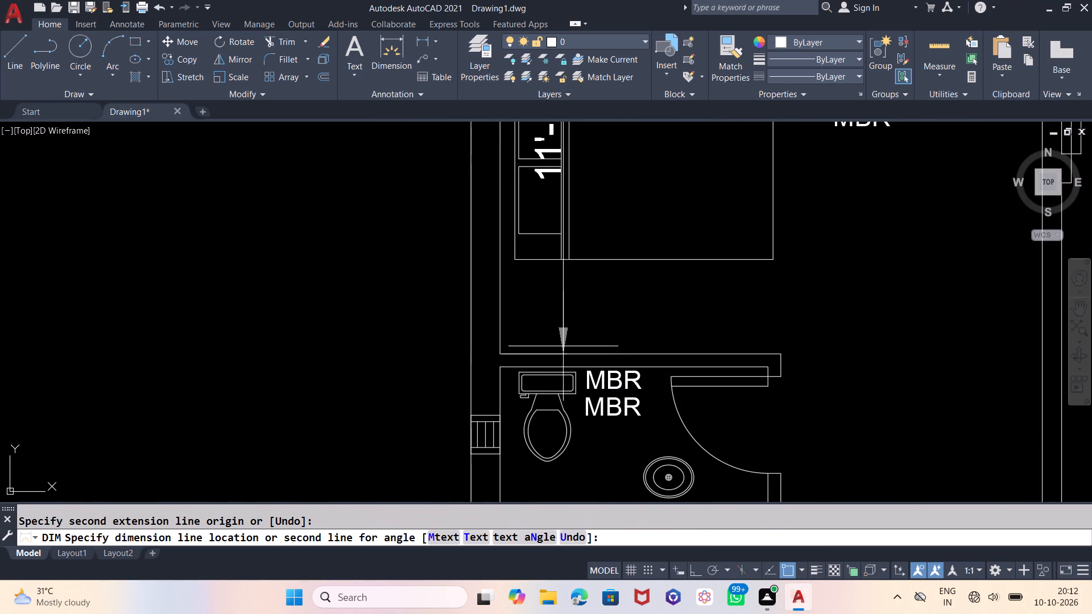
{"action": "left_click", "coordinate": [563, 346]}
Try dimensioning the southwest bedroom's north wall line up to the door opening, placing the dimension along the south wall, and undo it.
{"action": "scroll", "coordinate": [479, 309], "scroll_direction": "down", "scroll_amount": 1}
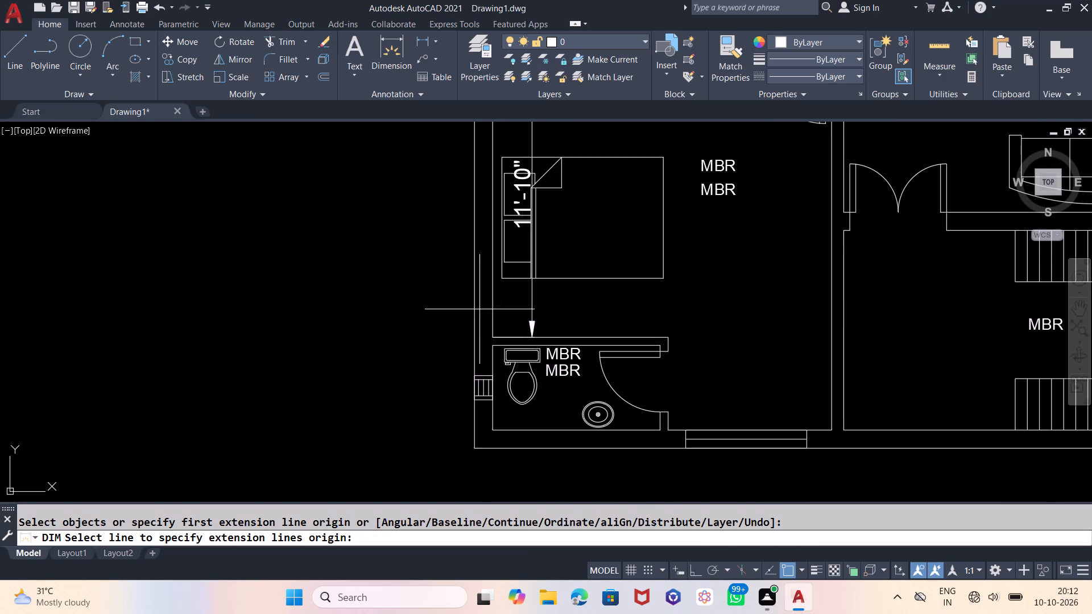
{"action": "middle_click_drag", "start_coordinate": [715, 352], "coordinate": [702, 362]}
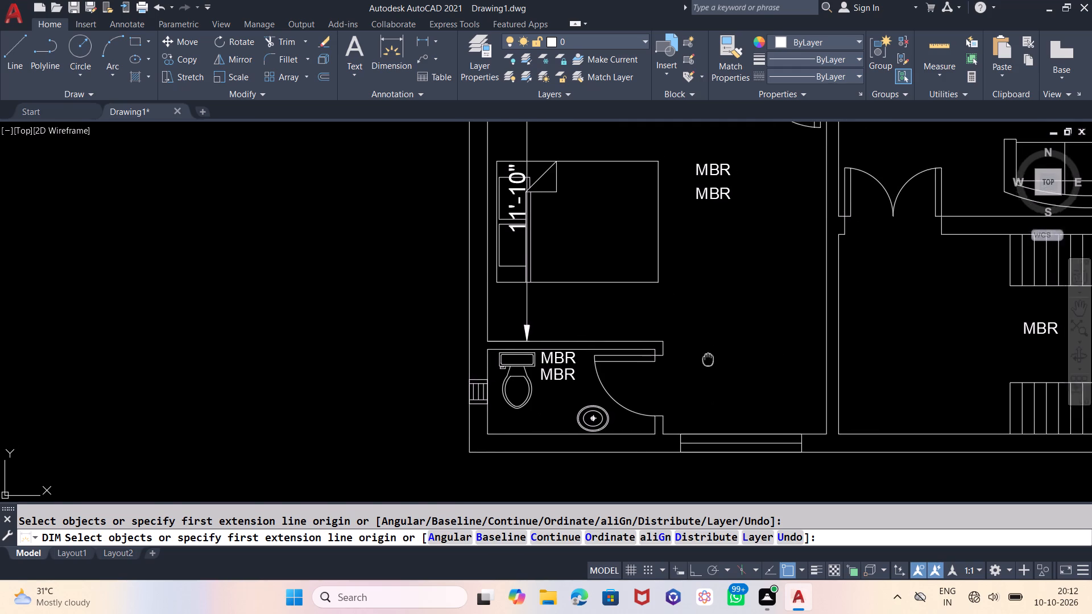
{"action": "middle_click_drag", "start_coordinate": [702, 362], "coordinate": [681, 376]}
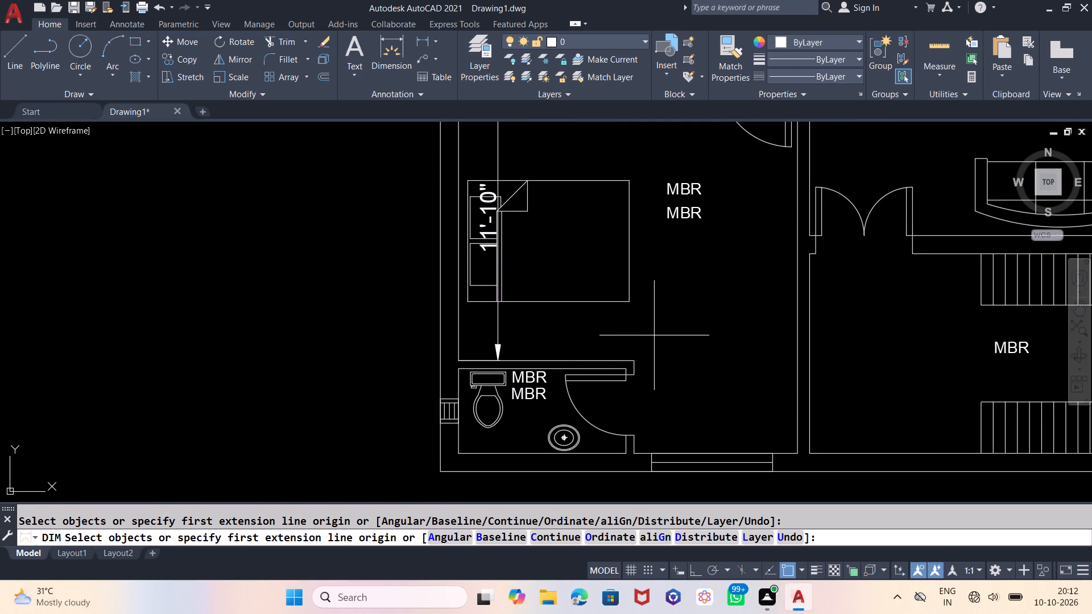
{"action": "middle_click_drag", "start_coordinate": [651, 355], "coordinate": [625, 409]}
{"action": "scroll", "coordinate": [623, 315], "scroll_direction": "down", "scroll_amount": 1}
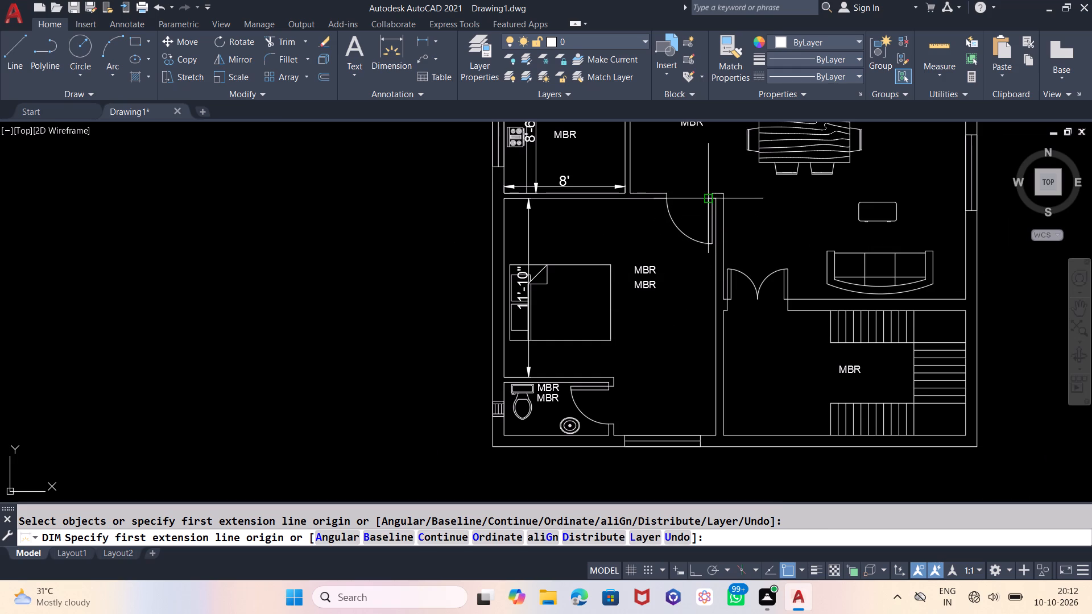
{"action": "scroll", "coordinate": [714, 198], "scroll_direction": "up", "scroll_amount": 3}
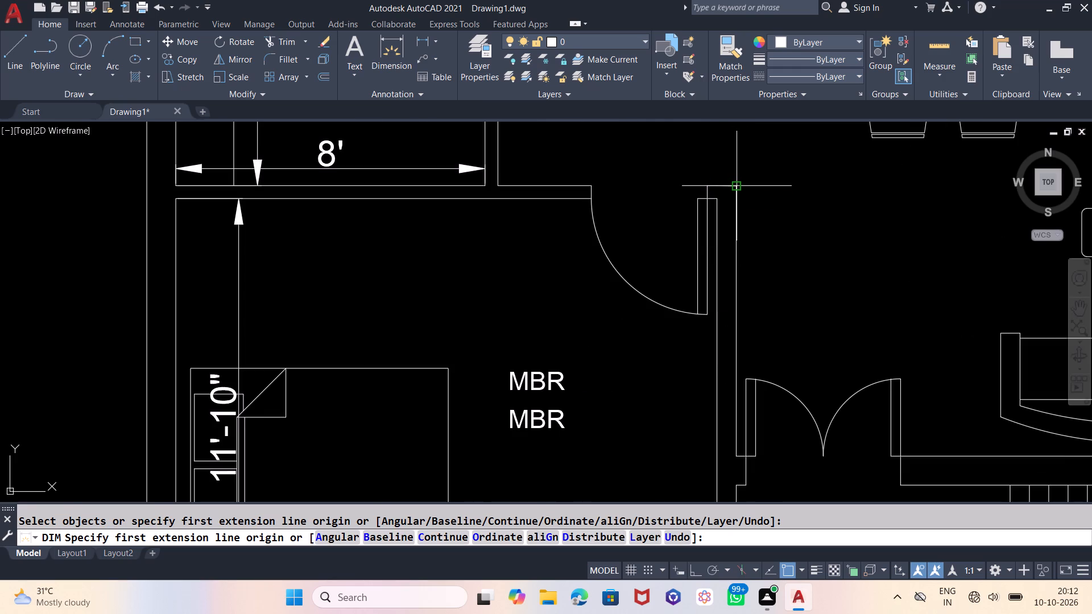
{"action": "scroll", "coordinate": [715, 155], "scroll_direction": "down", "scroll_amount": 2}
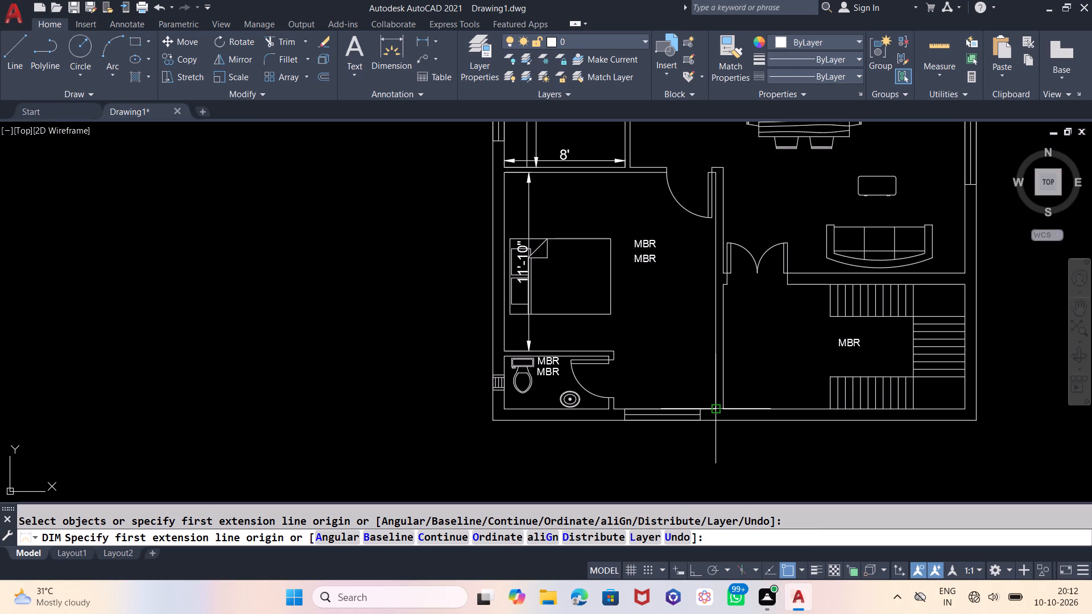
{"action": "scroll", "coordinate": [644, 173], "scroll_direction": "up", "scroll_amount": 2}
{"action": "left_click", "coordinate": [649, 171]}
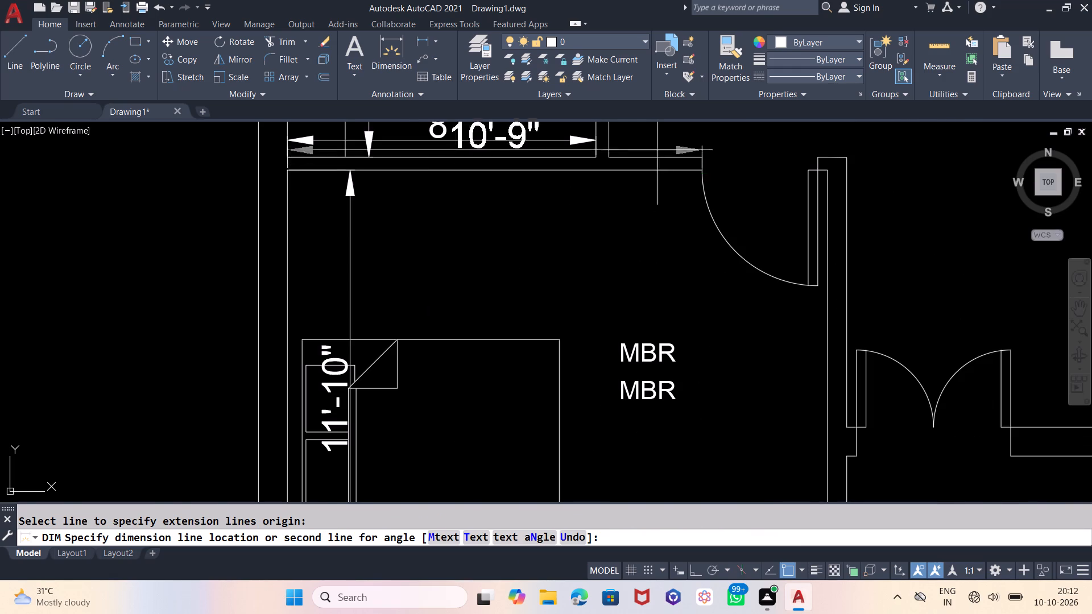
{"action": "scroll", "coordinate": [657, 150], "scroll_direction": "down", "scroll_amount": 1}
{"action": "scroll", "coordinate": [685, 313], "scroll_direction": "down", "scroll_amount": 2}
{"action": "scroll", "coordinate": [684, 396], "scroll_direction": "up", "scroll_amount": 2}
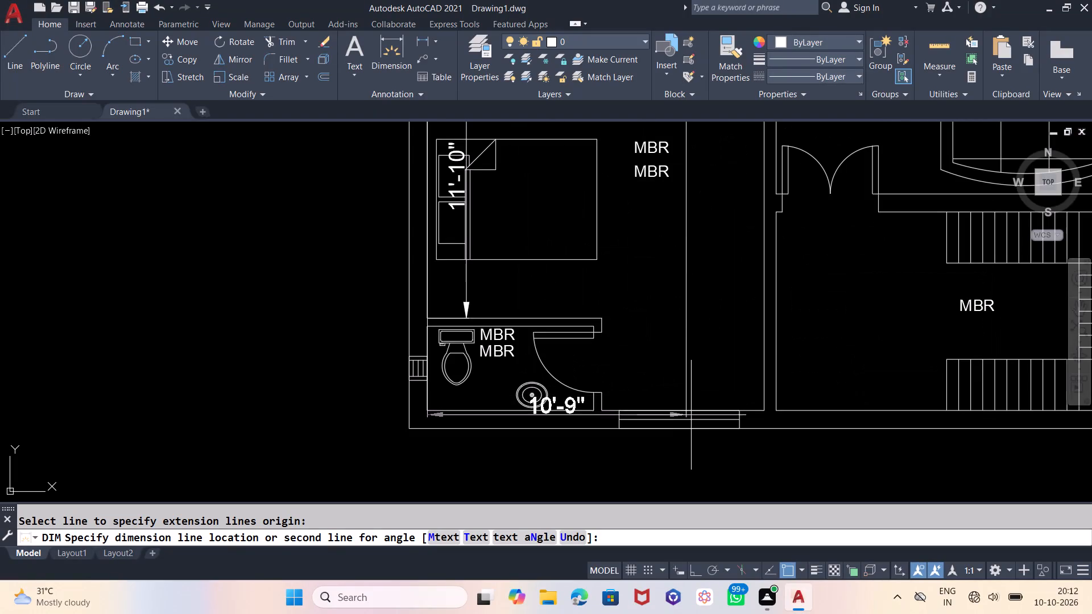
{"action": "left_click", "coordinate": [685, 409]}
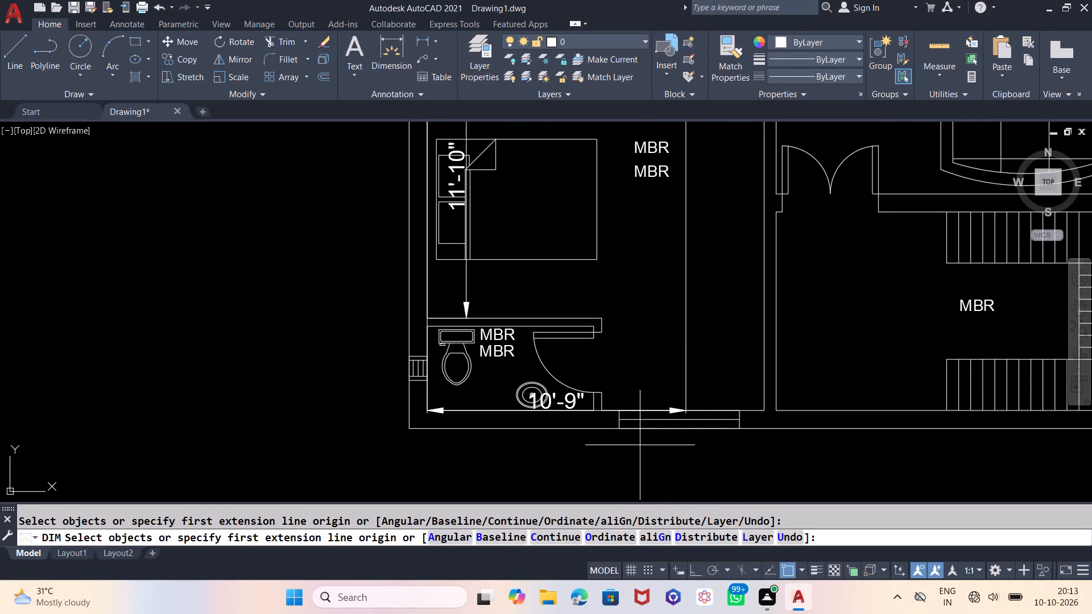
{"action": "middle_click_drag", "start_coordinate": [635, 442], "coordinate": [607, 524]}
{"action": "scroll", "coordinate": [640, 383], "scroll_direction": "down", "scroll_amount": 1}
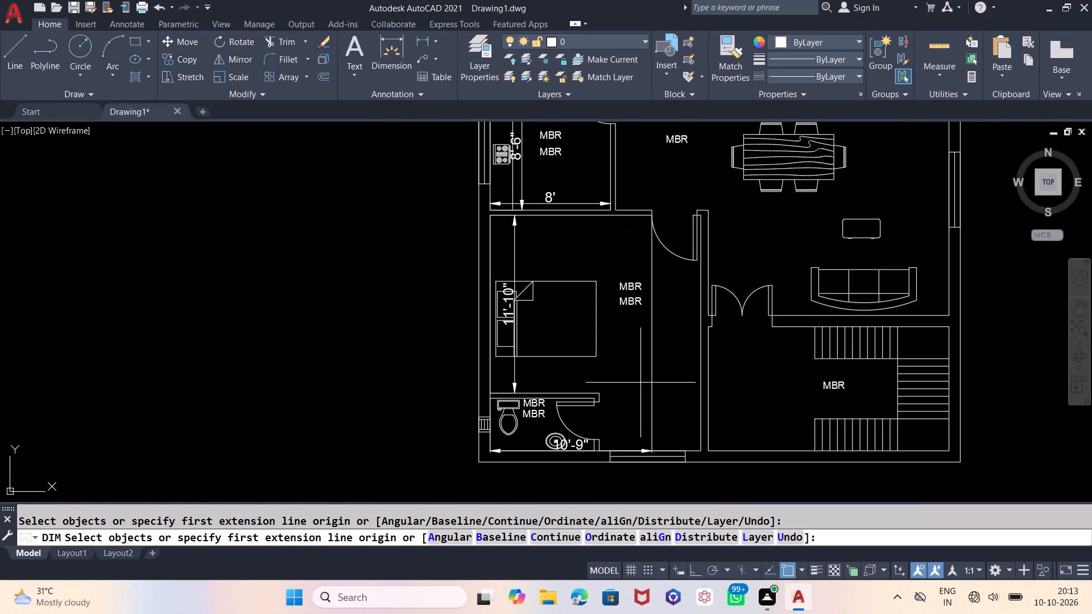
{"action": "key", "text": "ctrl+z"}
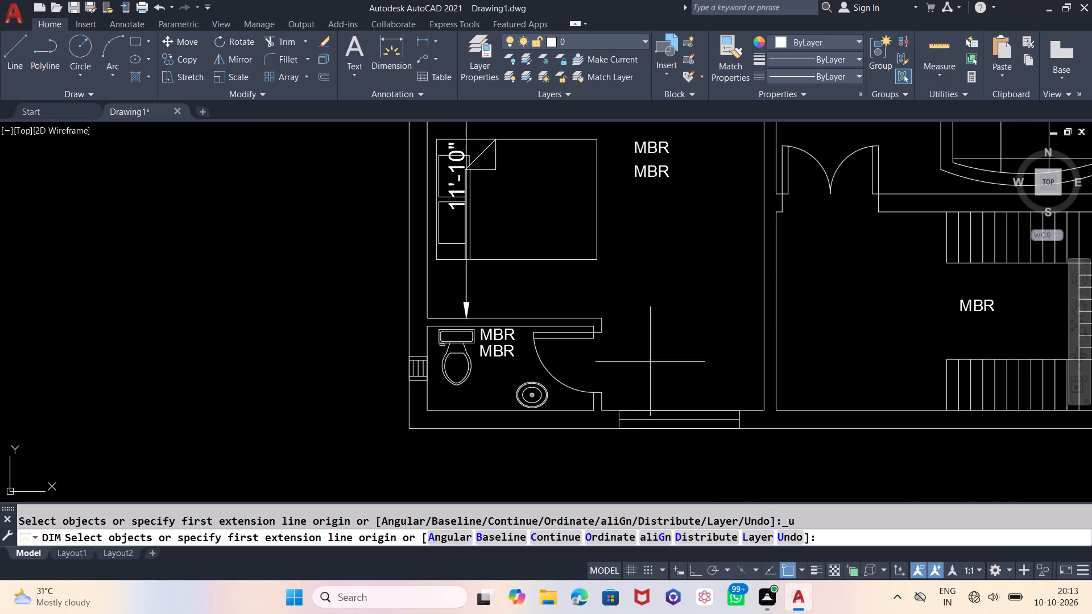
Dimension the southwest bedroom's full north-south length from the door opening's west corner to the south window, placing the dimension near the east wall.
{"action": "middle_click_drag", "start_coordinate": [680, 313], "coordinate": [640, 413]}
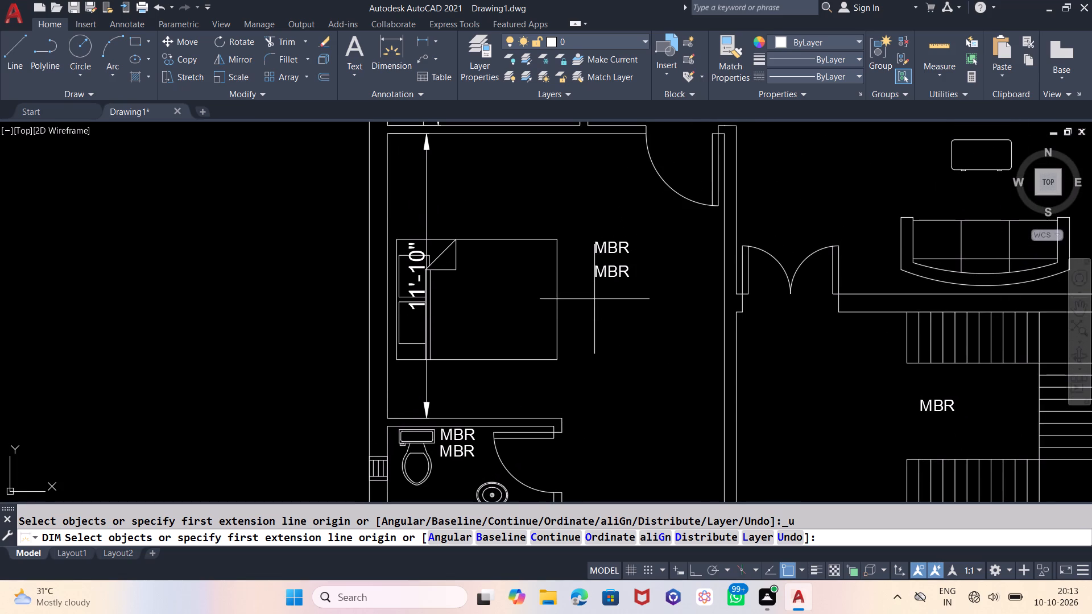
{"action": "left_click", "coordinate": [646, 135]}
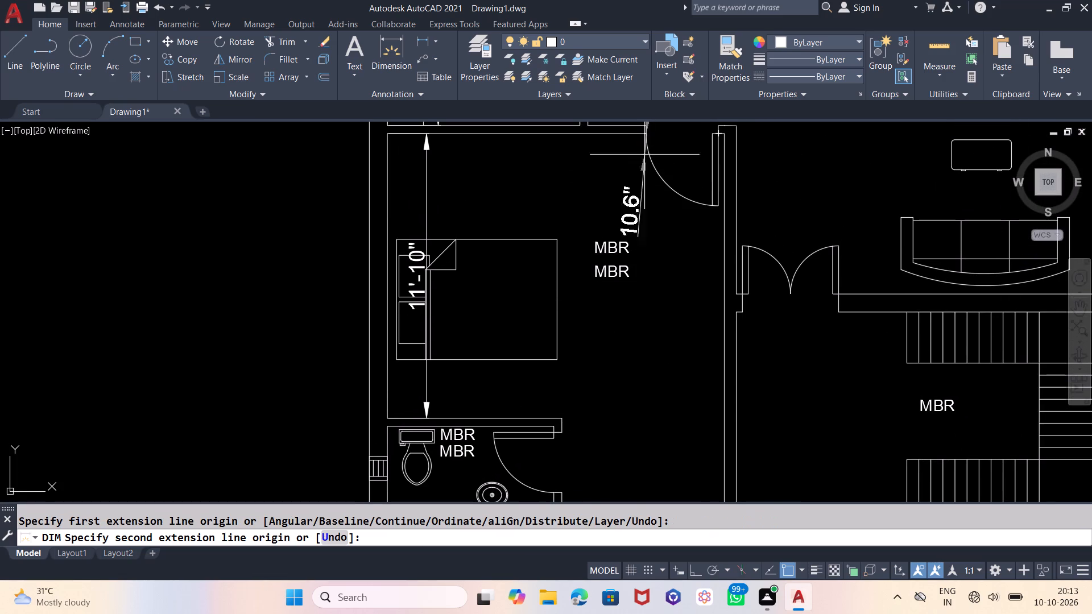
{"action": "scroll", "coordinate": [656, 200], "scroll_direction": "down", "scroll_amount": 1}
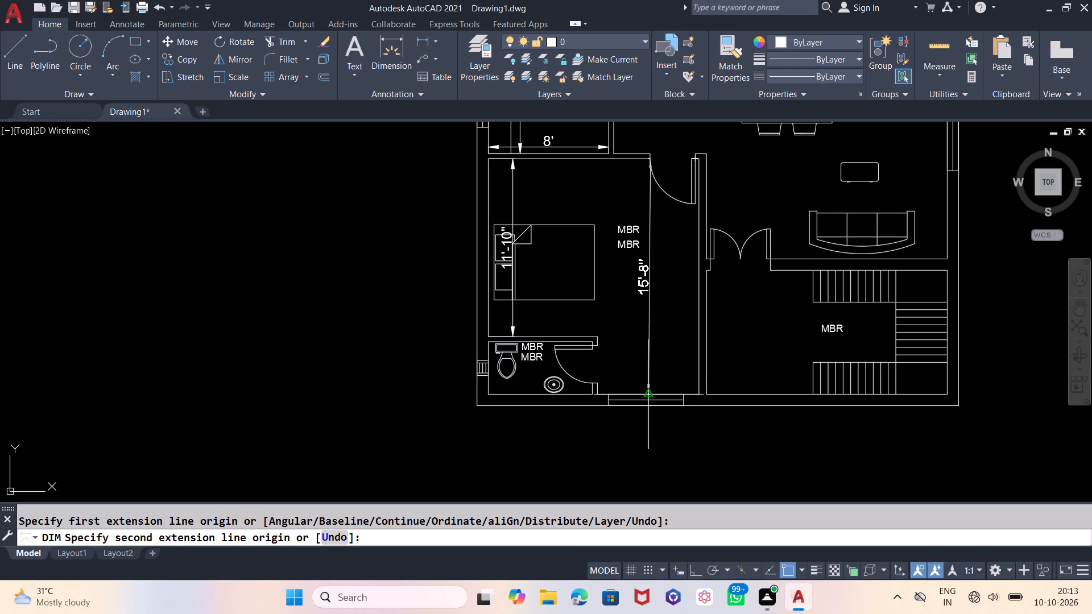
{"action": "left_click", "coordinate": [650, 392]}
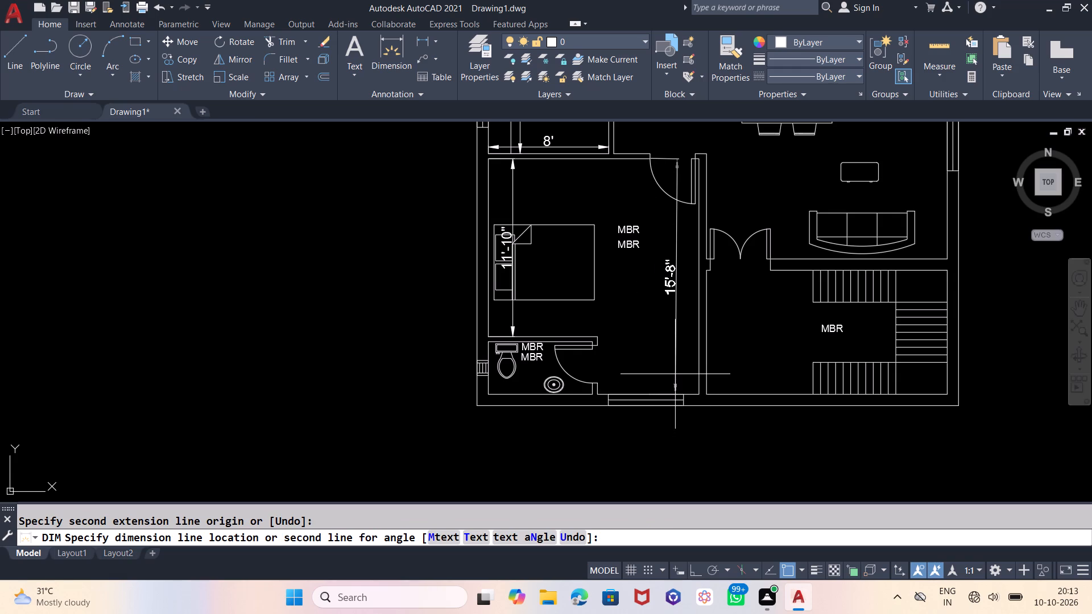
{"action": "left_click", "coordinate": [675, 365]}
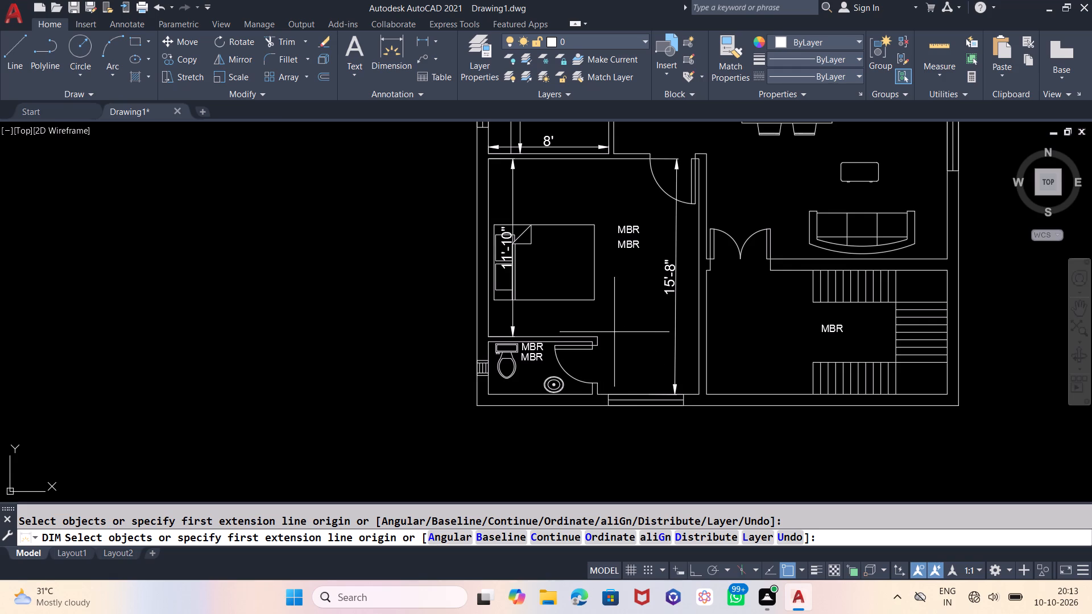
{"action": "key", "text": "Escape"}
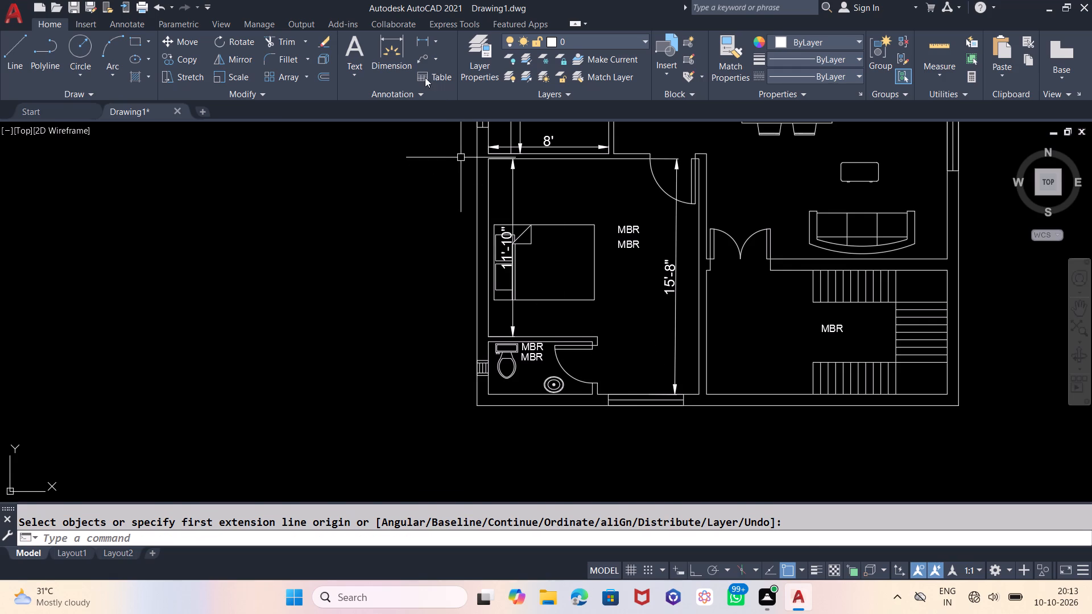
Dimension the southwest bedroom's clear width between its inner south corners, placing the dimension just north of the toilet wall.
{"action": "left_click", "coordinate": [383, 52]}
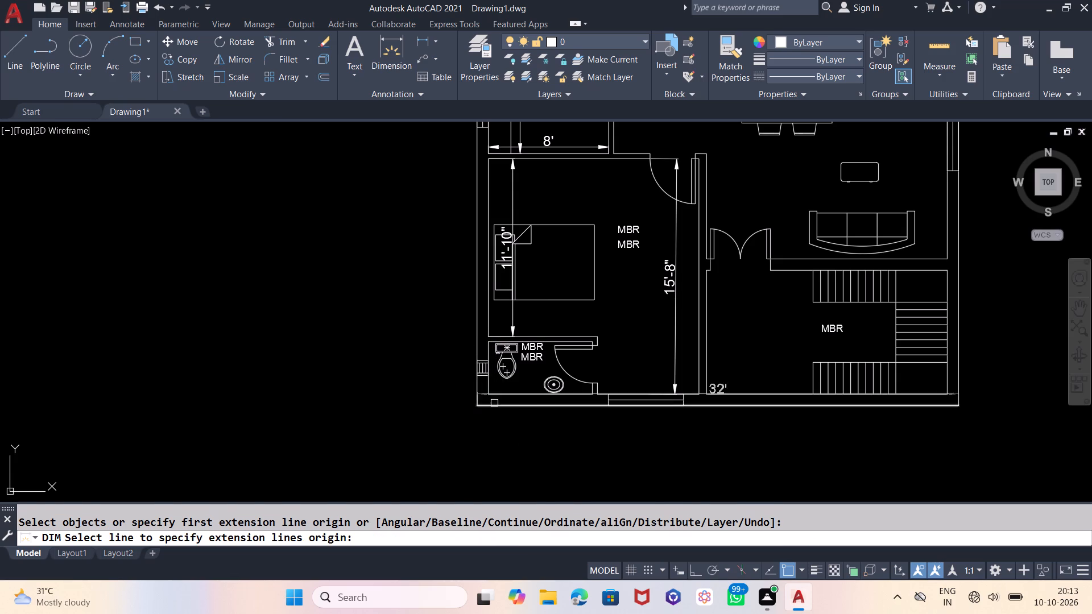
{"action": "left_click", "coordinate": [490, 392]}
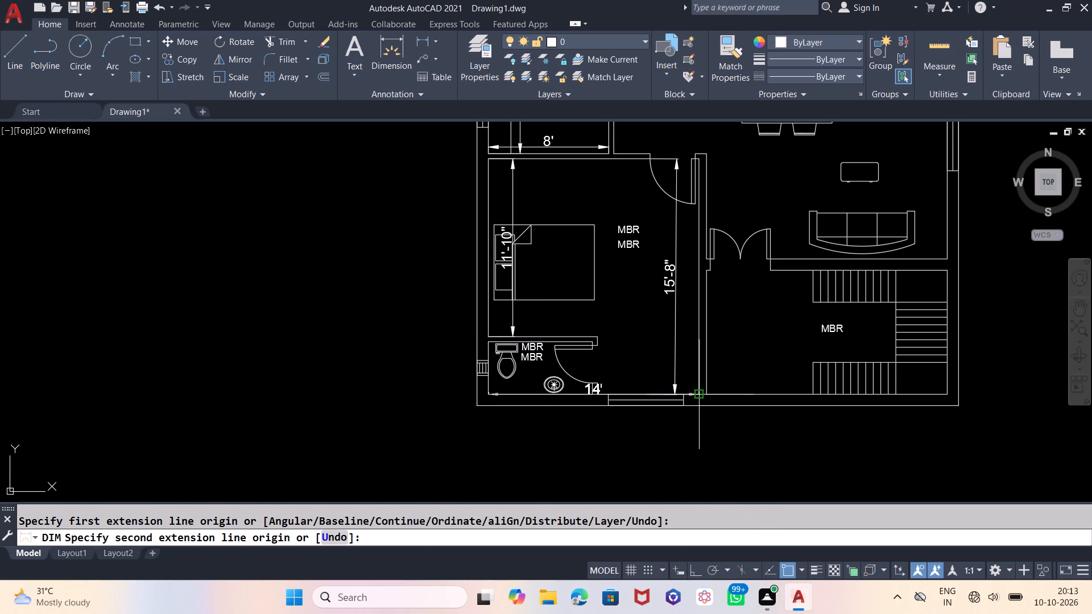
{"action": "left_click", "coordinate": [698, 393]}
{"action": "left_click", "coordinate": [681, 321]}
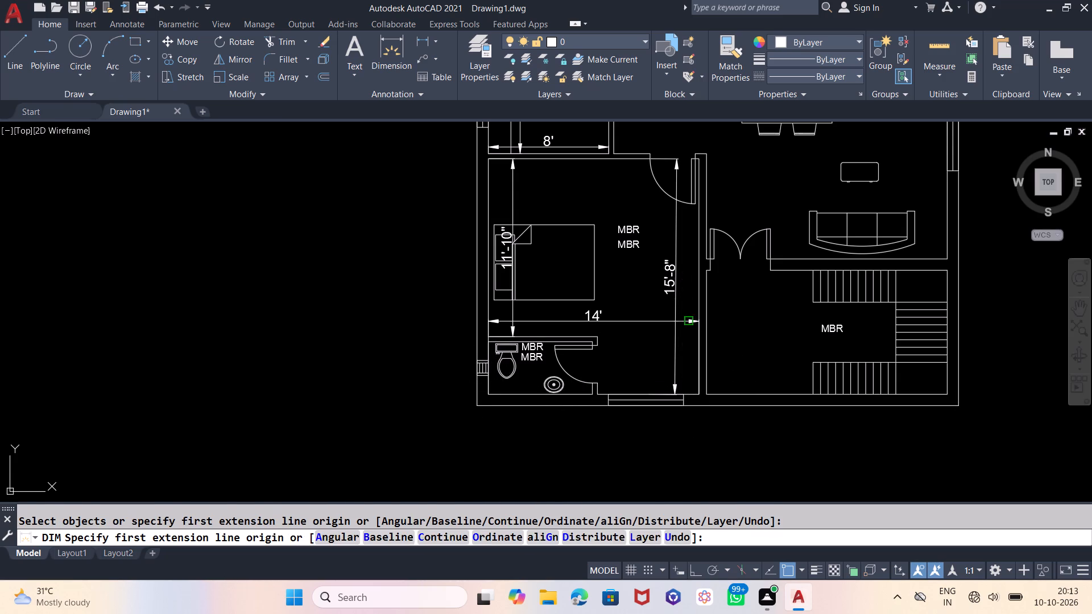
{"action": "key", "text": "Escape"}
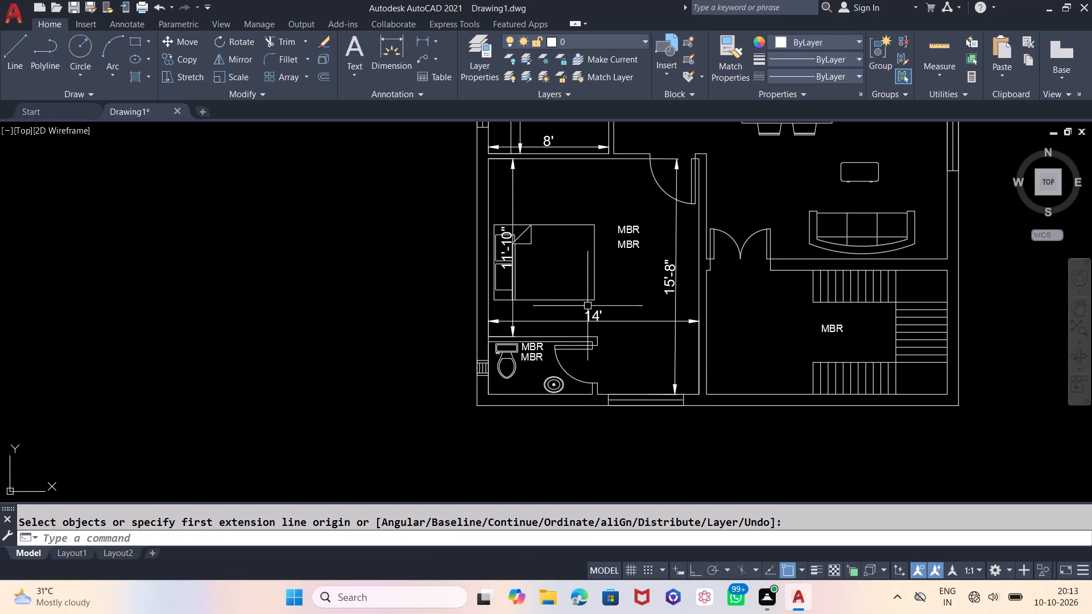
Change the upper placeholder label in the southwest bedroom to GBR.
{"action": "double_click", "coordinate": [638, 229]}
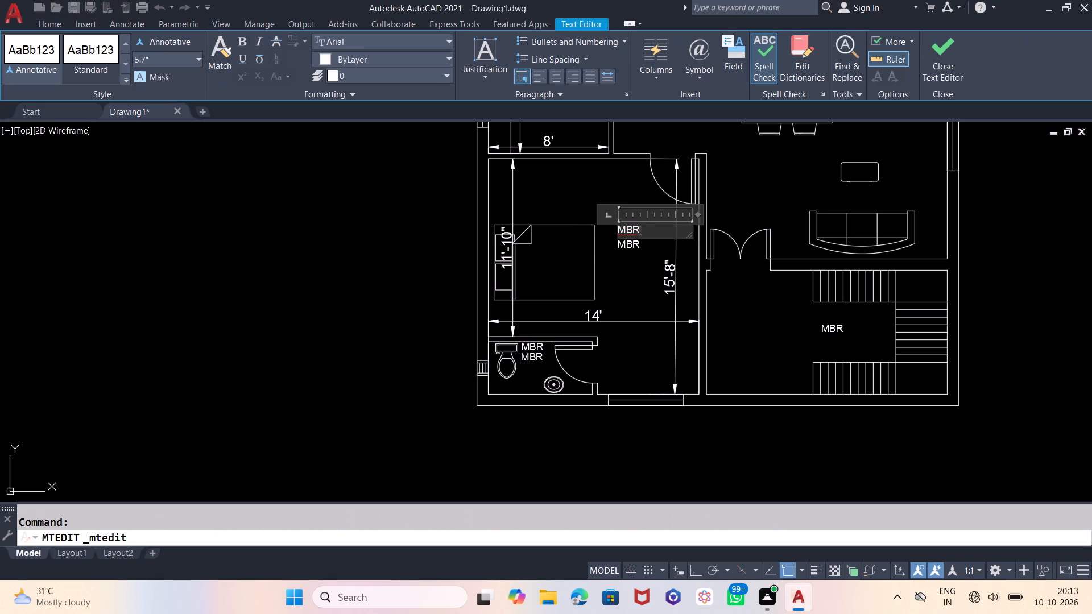
{"action": "key", "text": "BackSpace"}
{"action": "key", "text": "BackSpace"}
{"action": "key", "text": "BackSpace"}
{"action": "type", "text": "GBR"}
{"action": "left_click", "coordinate": [639, 256]}
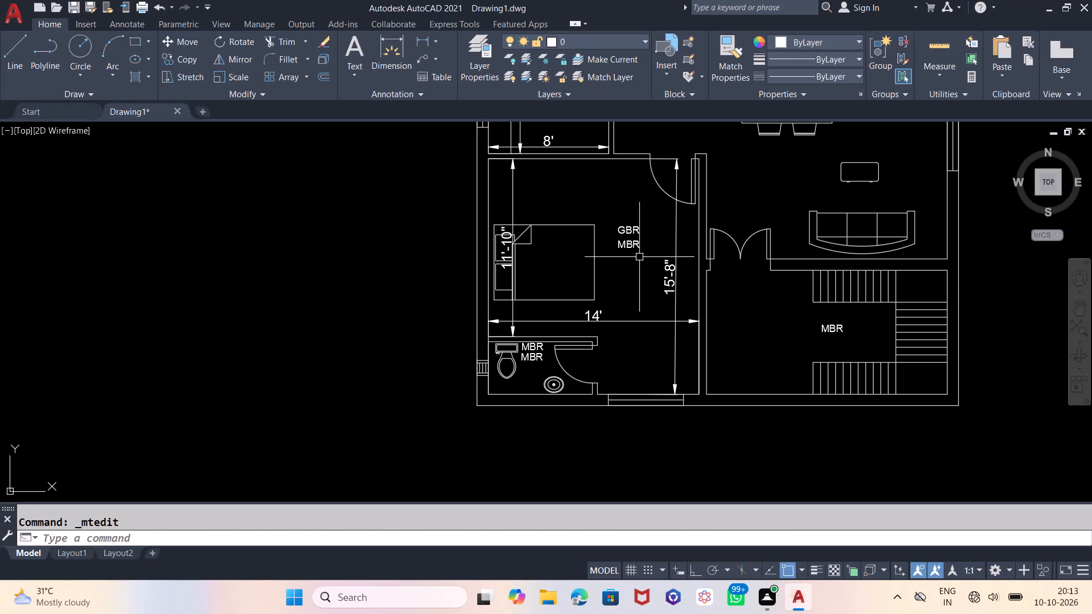
Change the lower placeholder label in the southwest bedroom to the room size 14'X15'8".
{"action": "left_click", "coordinate": [639, 241]}
{"action": "left_click", "coordinate": [639, 241]}
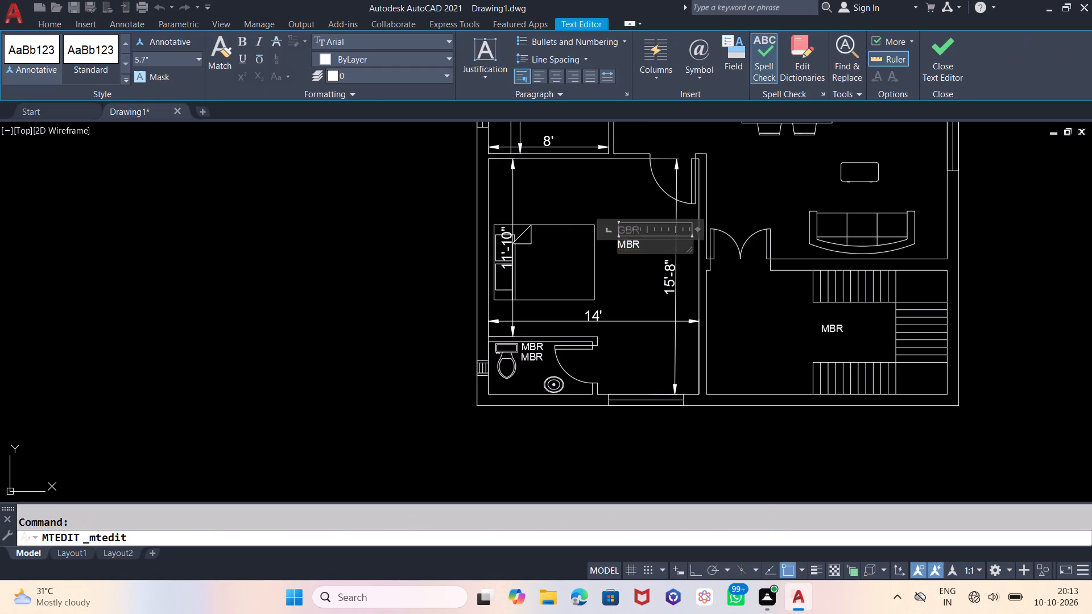
{"action": "key", "text": "BackSpace"}
{"action": "key", "text": "BackSpace"}
{"action": "key", "text": "BackSpace"}
{"action": "type", "text": "14'"}
{"action": "key", "text": "x"}
{"action": "type", "text": "15"}
{"action": "type", "text": "'8\""}
{"action": "left_click", "coordinate": [621, 276]}
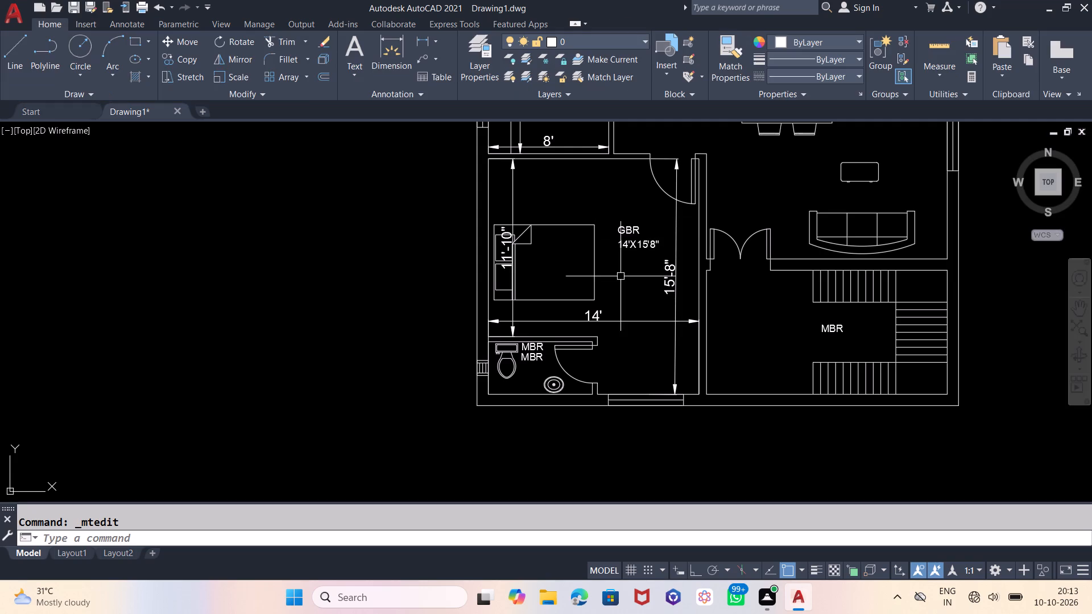
Move the 14'X15'8" size label slightly west to centre it beneath the GBR label.
{"action": "left_click", "coordinate": [640, 245]}
{"action": "key", "text": "m"}
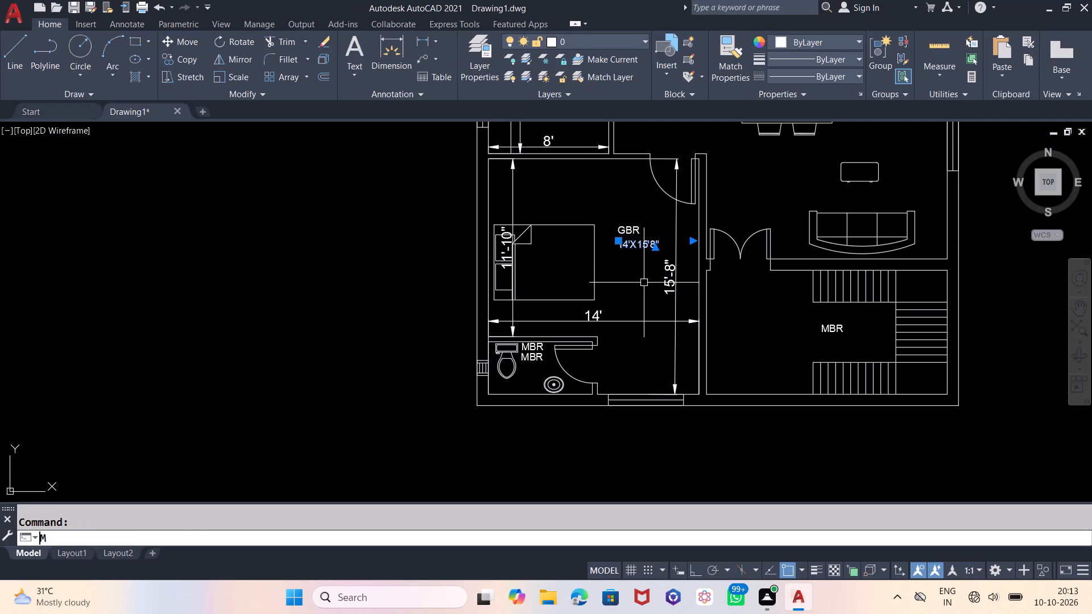
{"action": "key", "text": "Return"}
{"action": "left_click", "coordinate": [644, 284]}
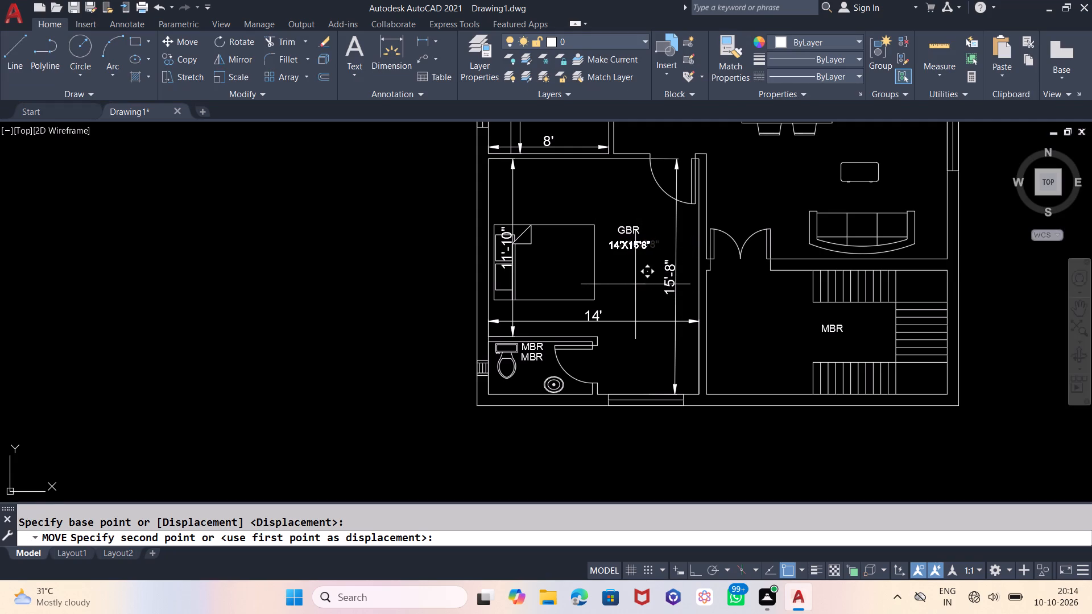
{"action": "left_click", "coordinate": [635, 284]}
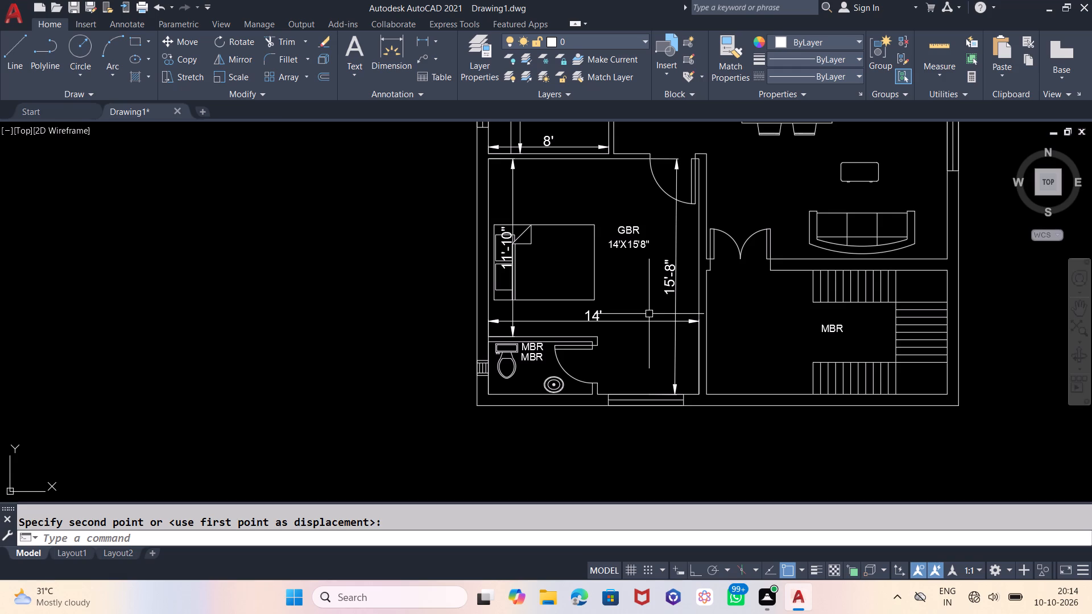
Delete the three temporary dimensions in the southwest bedroom.
{"action": "left_click", "coordinate": [516, 168]}
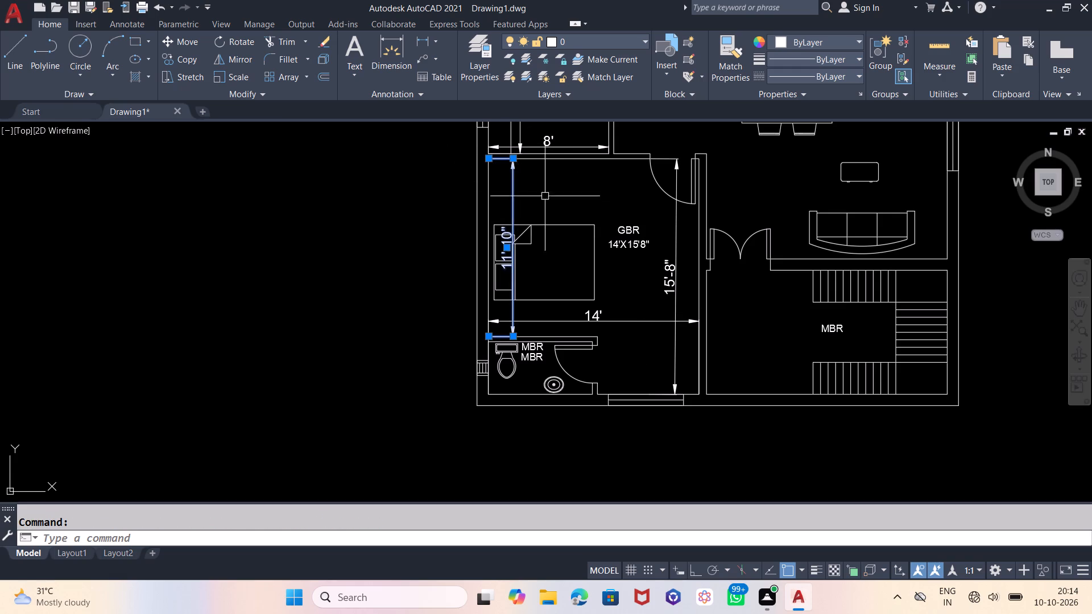
{"action": "left_click", "coordinate": [677, 272]}
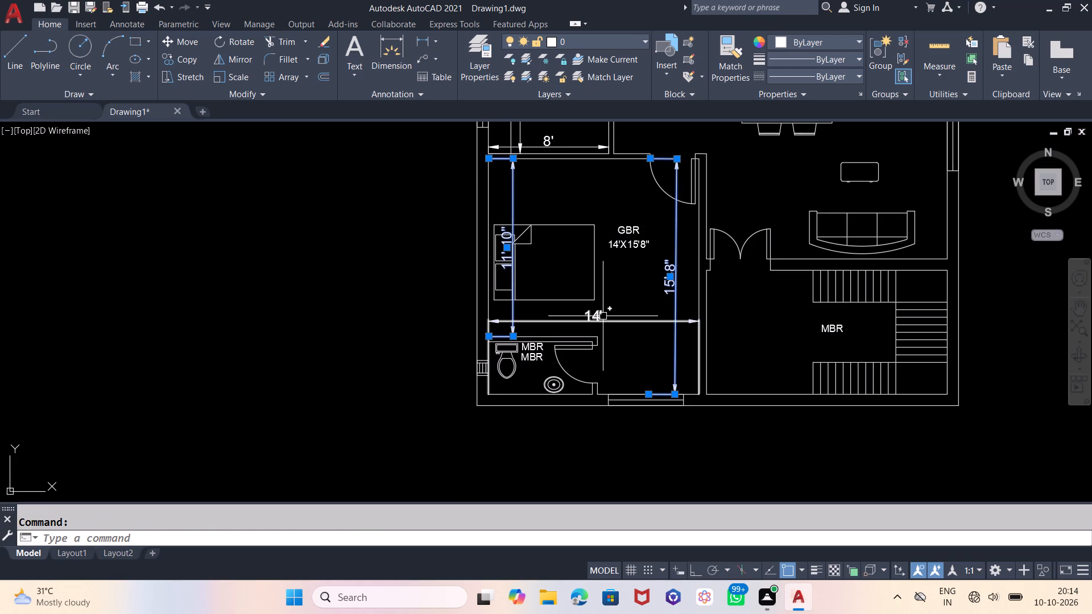
{"action": "left_click", "coordinate": [603, 316]}
{"action": "key", "text": "Delete"}
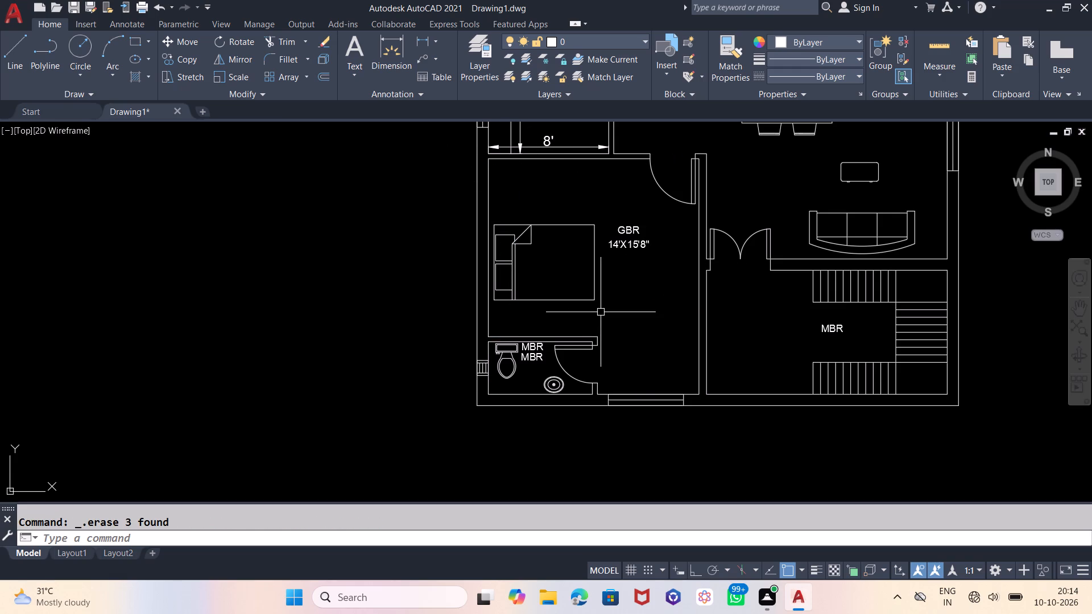
Change the upper placeholder label in the kitchen to KTN.
{"action": "middle_click_drag", "start_coordinate": [612, 209], "coordinate": [615, 225]}
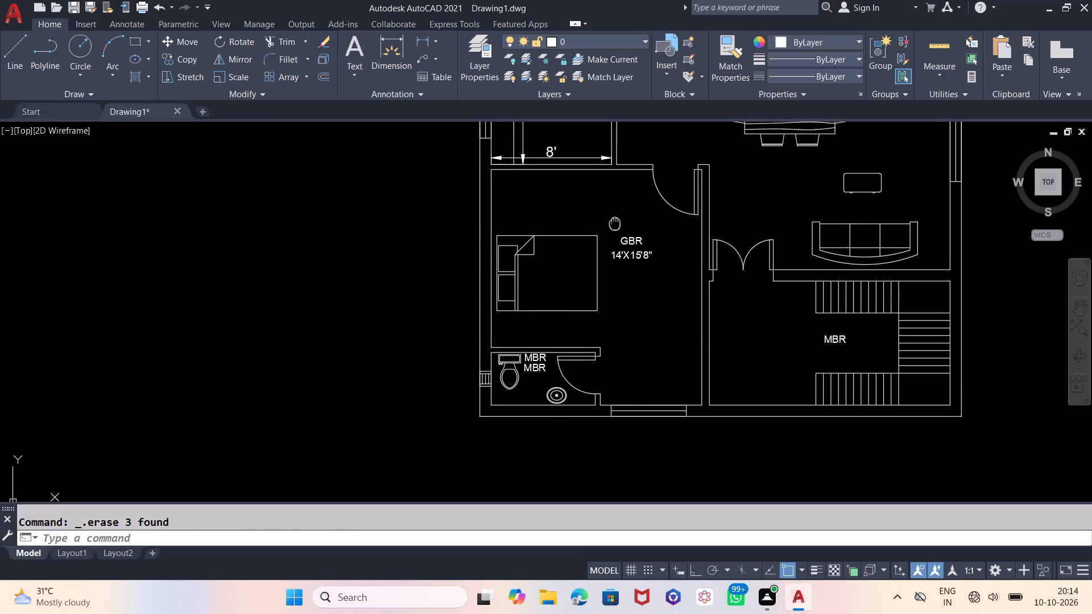
{"action": "middle_click_drag", "start_coordinate": [615, 225], "coordinate": [635, 442]}
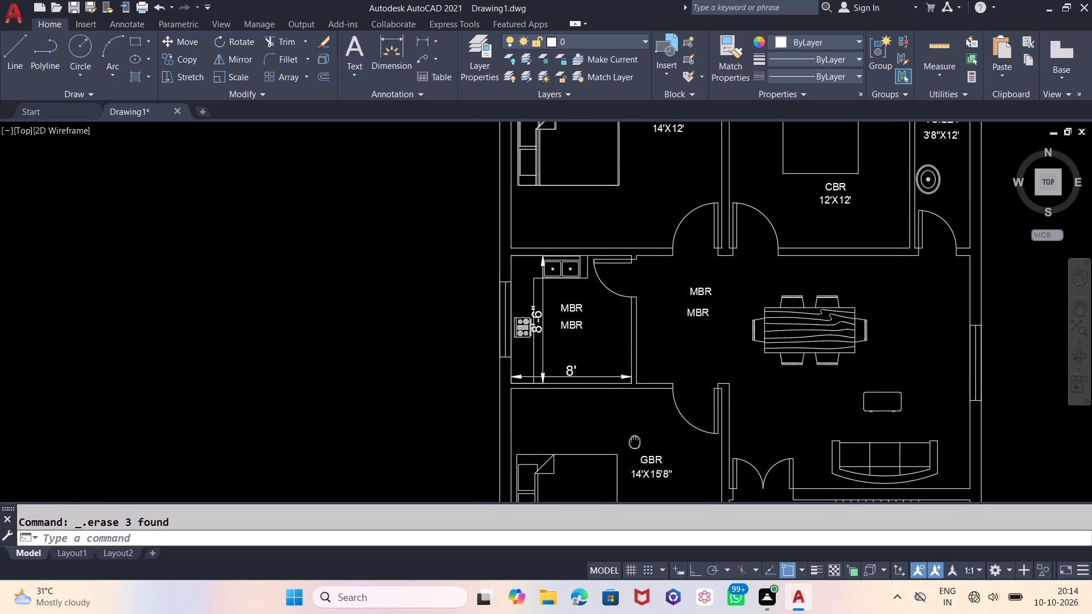
{"action": "middle_click_drag", "start_coordinate": [635, 442], "coordinate": [635, 444]}
{"action": "double_click", "coordinate": [581, 313]}
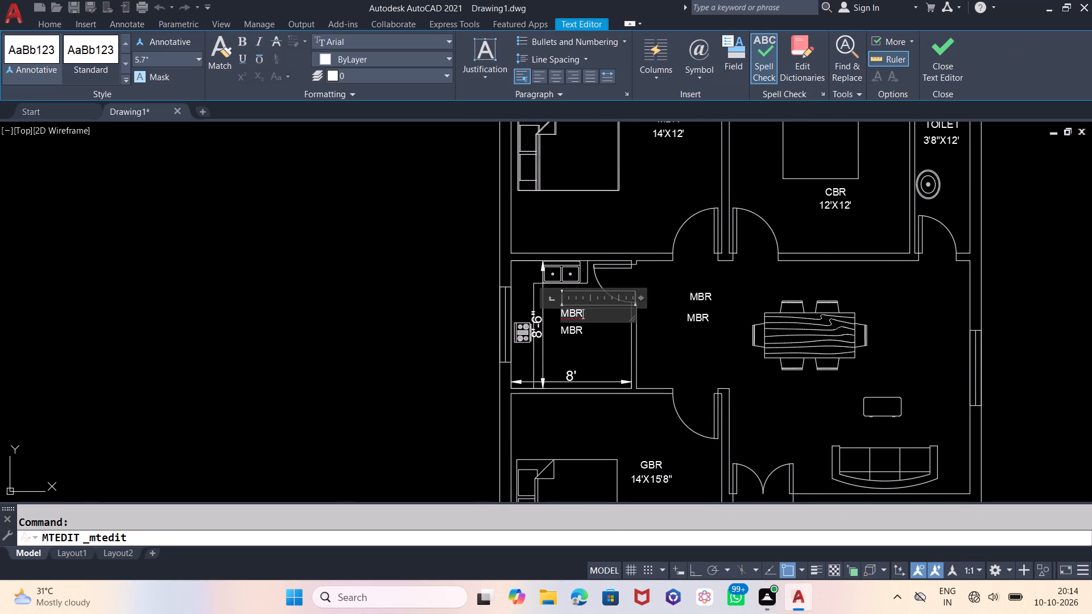
{"action": "key", "text": "BackSpace"}
{"action": "key", "text": "BackSpace"}
{"action": "key", "text": "BackSpace"}
{"action": "type", "text": "KTN"}
{"action": "left_click", "coordinate": [588, 343]}
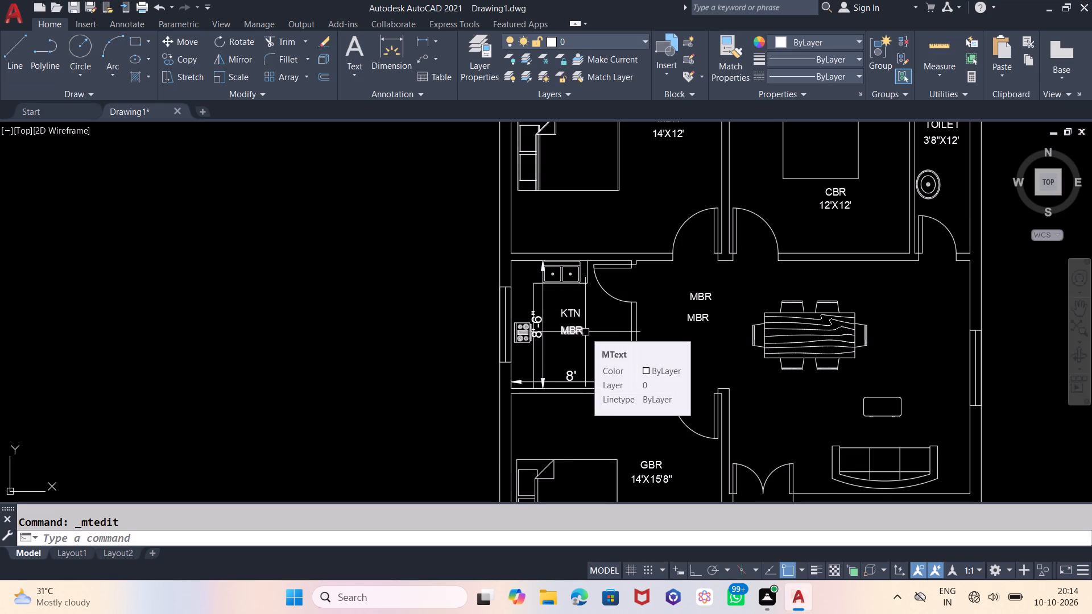
Change the lower placeholder label in the kitchen to the room size 8'X8'6".
{"action": "double_click", "coordinate": [585, 332]}
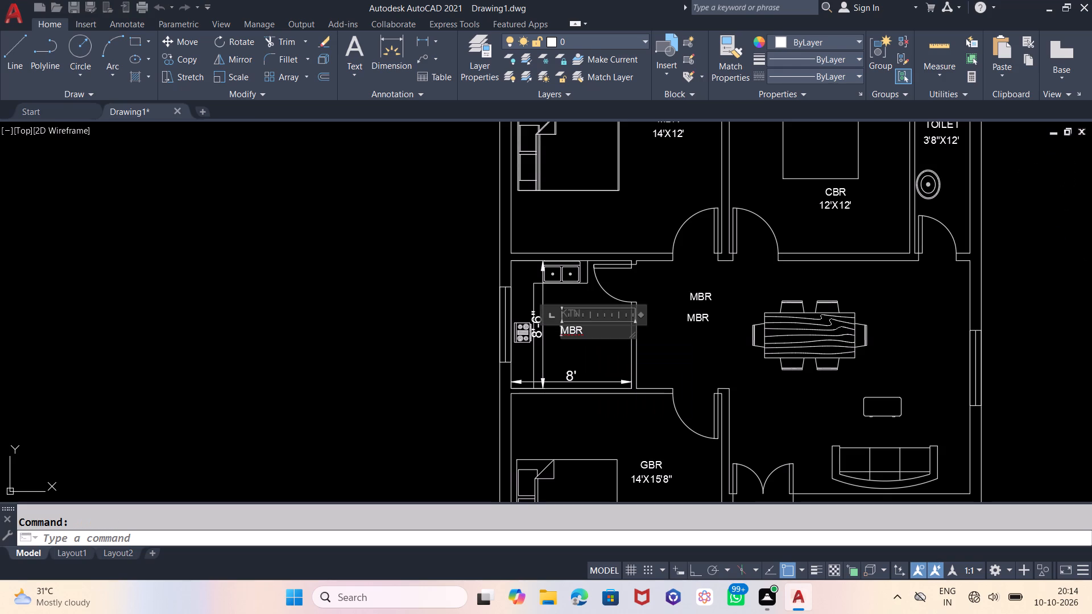
{"action": "key", "text": "Right"}
{"action": "key", "text": "Right"}
{"action": "key", "text": "Right"}
{"action": "key", "text": "BackSpace"}
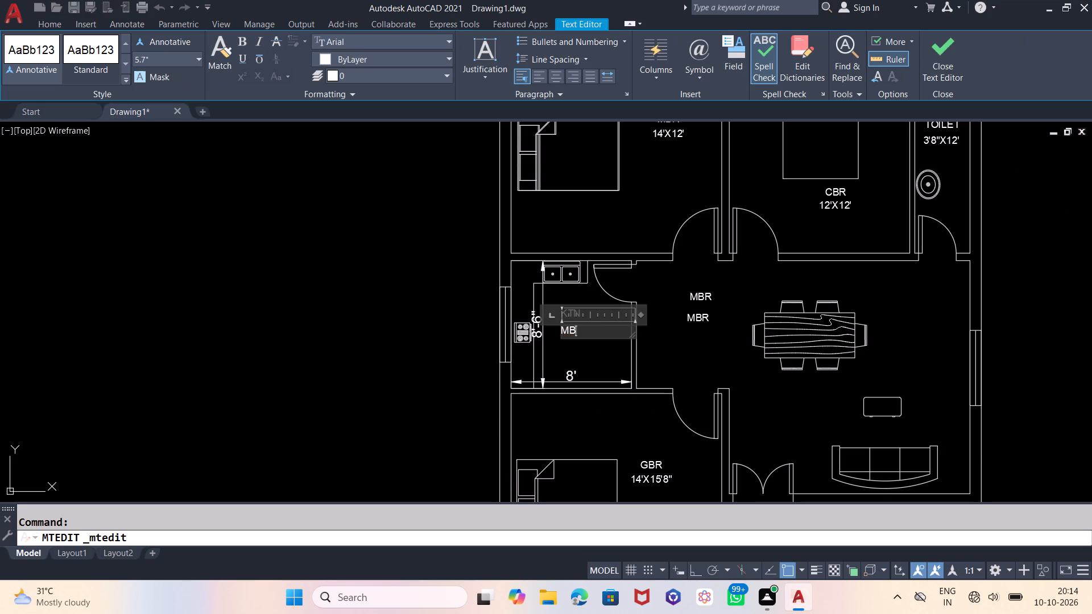
{"action": "key", "text": "BackSpace"}
{"action": "key", "text": "BackSpace"}
{"action": "type", "text": "8'"}
{"action": "key", "text": "x"}
{"action": "type", "text": "8'6\""}
{"action": "left_click", "coordinate": [603, 355]}
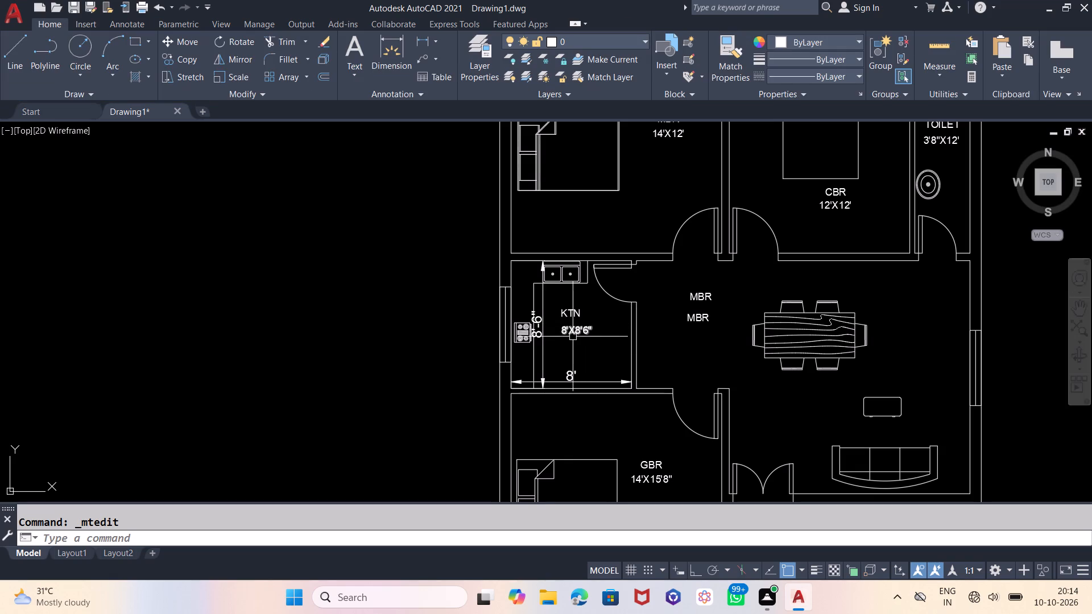
Move the KTN label slightly southeast to centre it just above the kitchen's size label.
{"action": "left_click", "coordinate": [578, 317]}
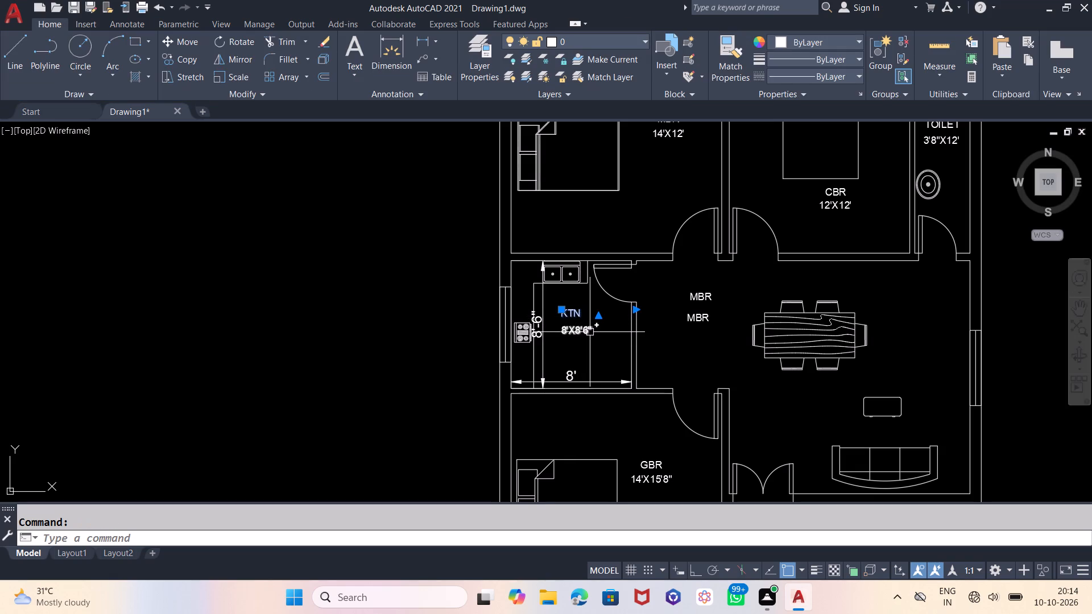
{"action": "key", "text": "m"}
{"action": "key", "text": "Return"}
{"action": "left_click", "coordinate": [592, 350]}
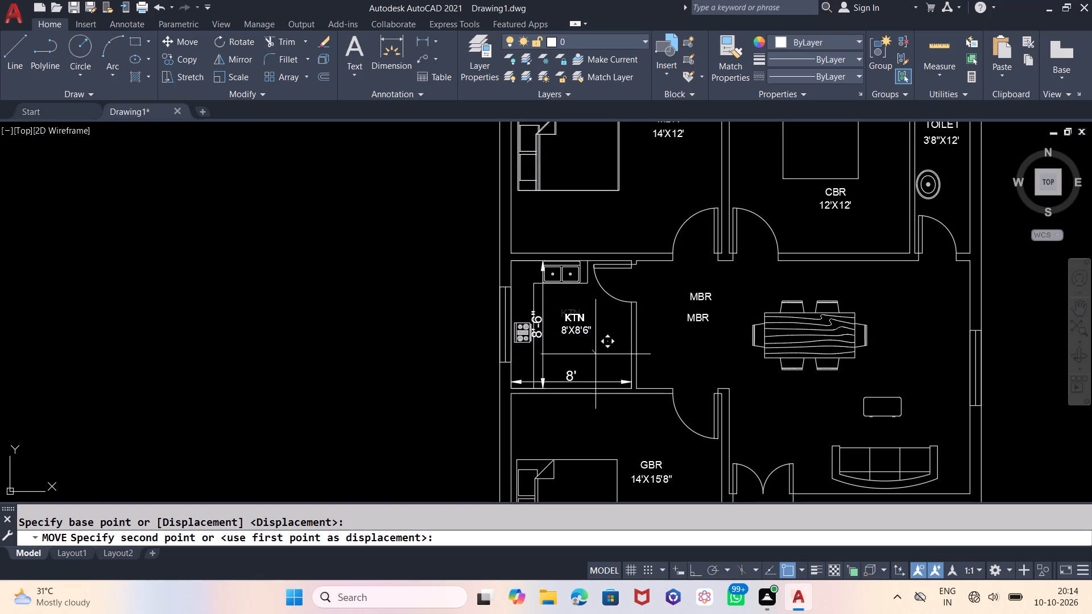
{"action": "left_click", "coordinate": [595, 354]}
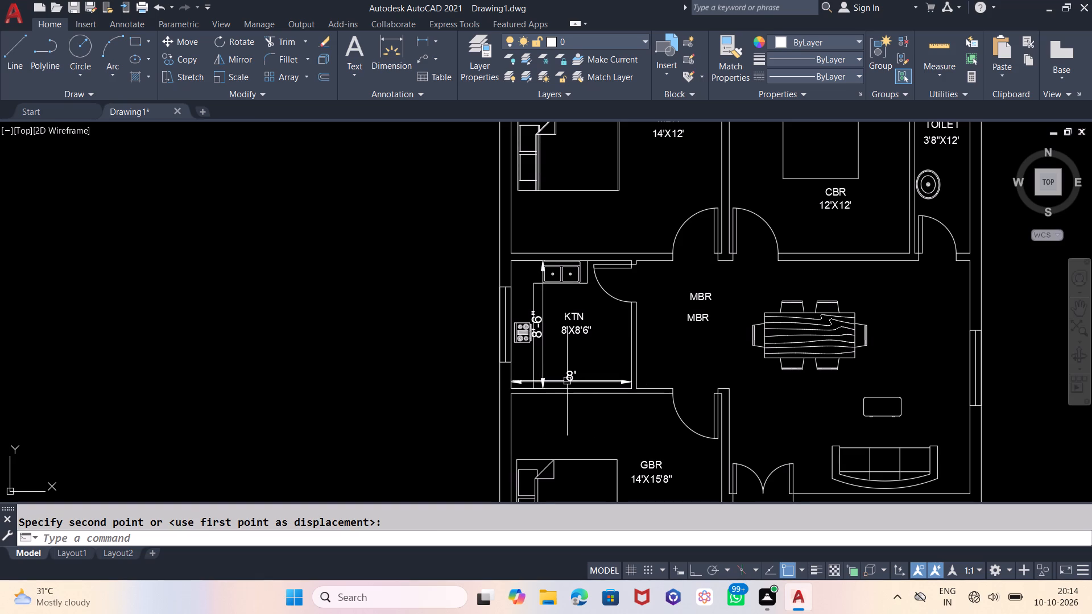
Delete the two temporary dimensions in the kitchen.
{"action": "left_click", "coordinate": [567, 381]}
{"action": "left_click", "coordinate": [533, 317]}
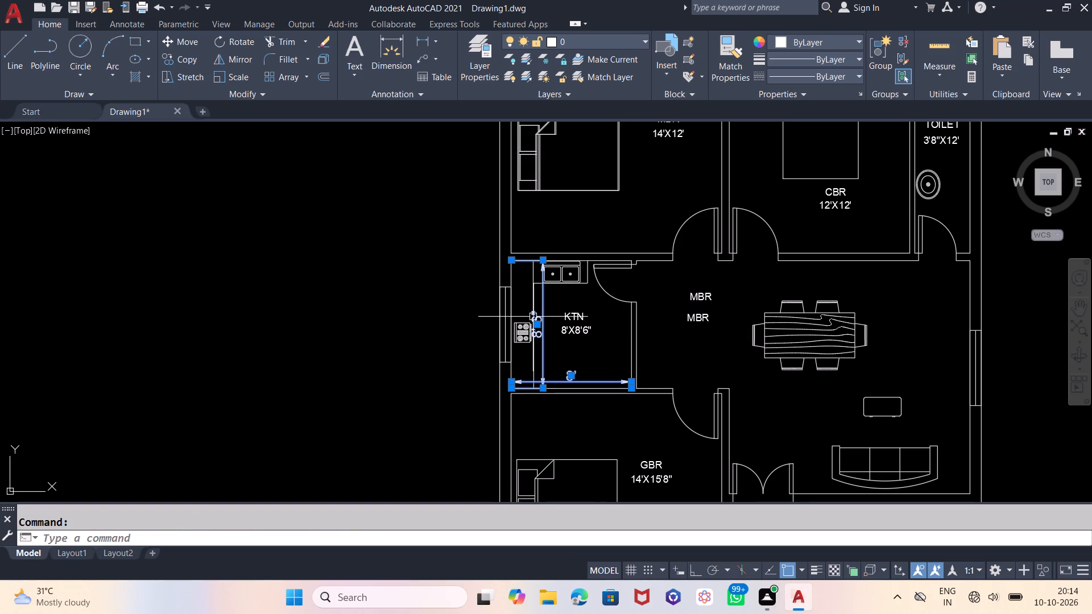
{"action": "key", "text": "Delete"}
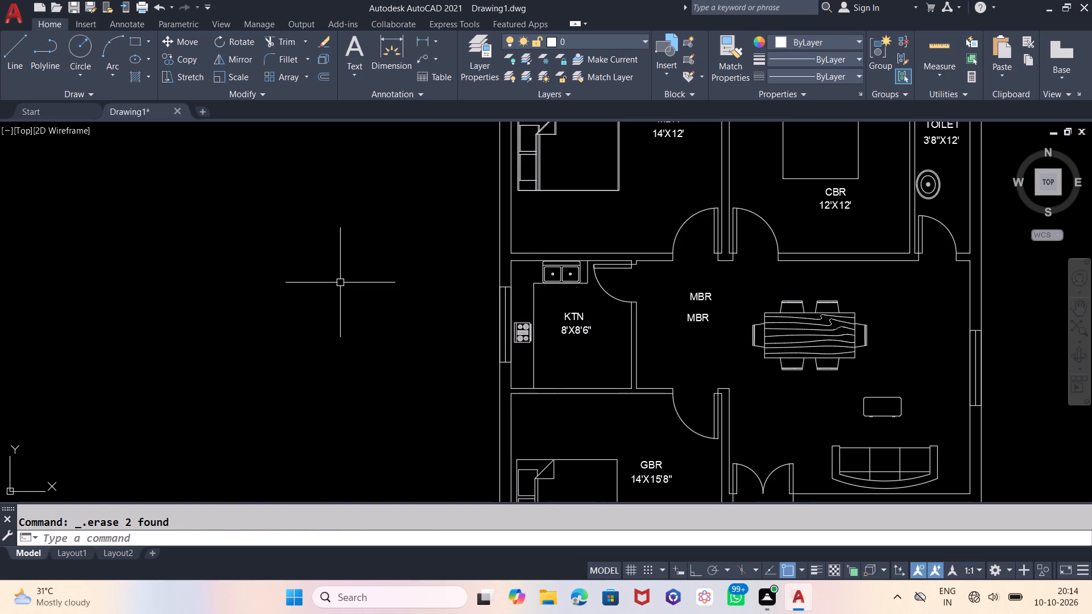
Delete the stray MBR placeholder label outside the plan, beyond its northeast corner.
{"action": "scroll", "coordinate": [340, 283], "scroll_direction": "down", "scroll_amount": 1}
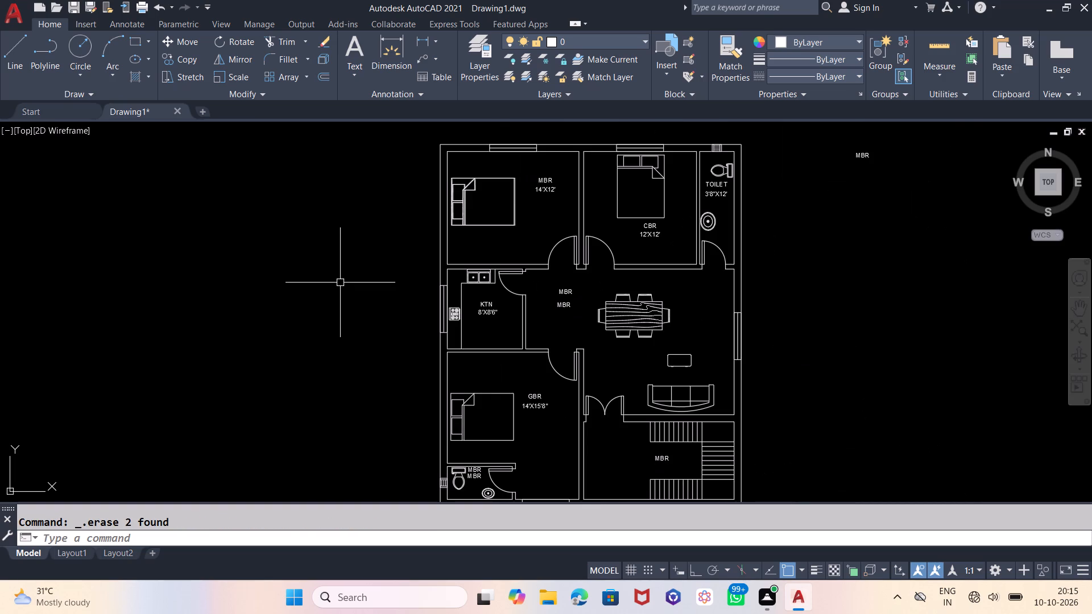
{"action": "left_click", "coordinate": [861, 155]}
{"action": "key", "text": "Delete"}
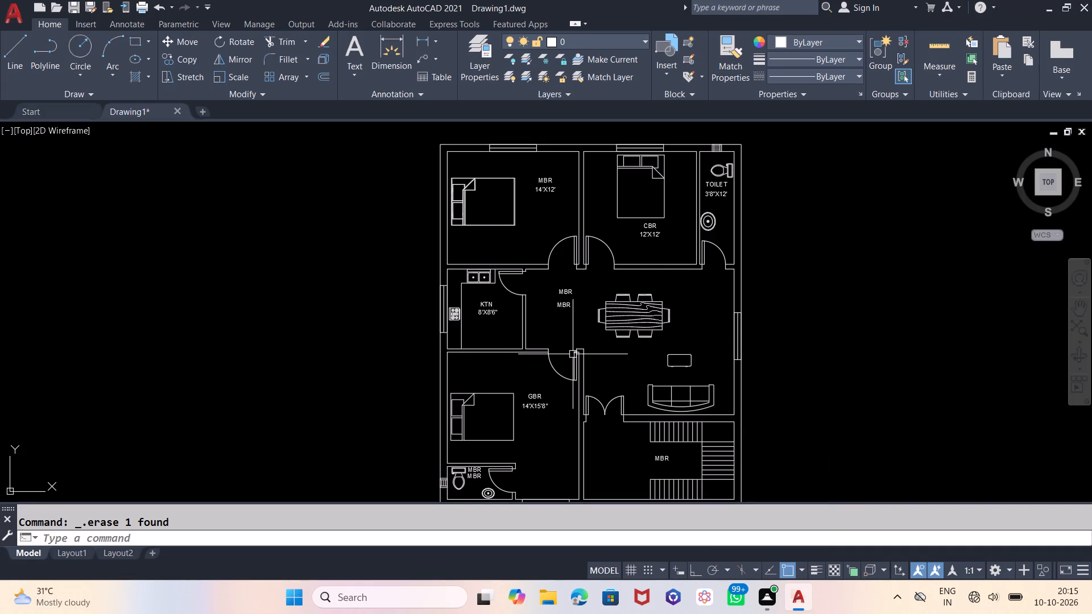
Dimension the living and dining area's clear north-south length, placing the dimension just inside the east wall.
{"action": "middle_click_drag", "start_coordinate": [548, 331], "coordinate": [540, 313]}
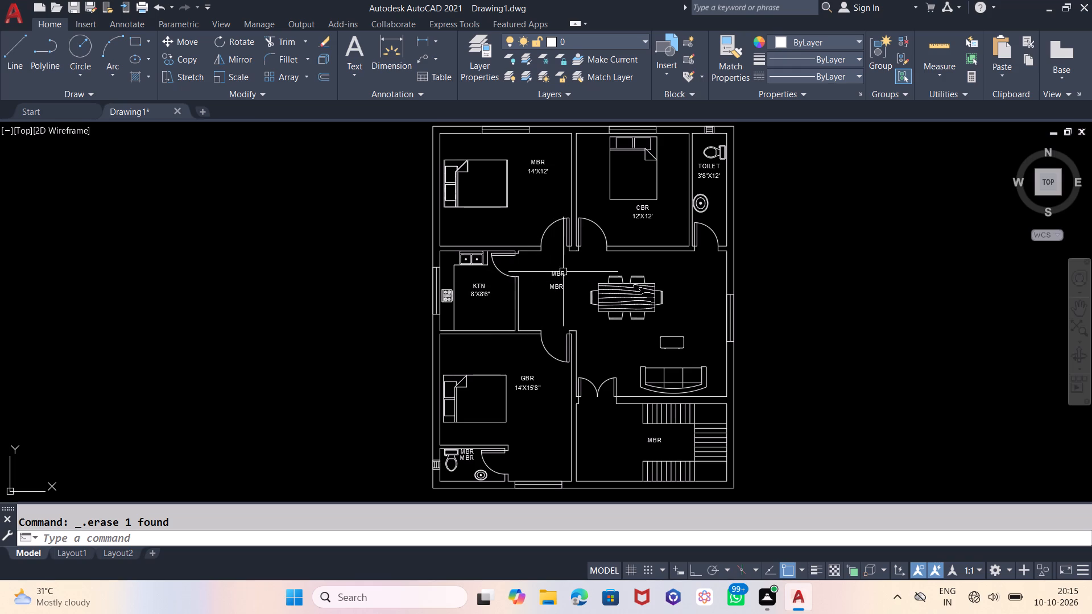
{"action": "left_click", "coordinate": [407, 57]}
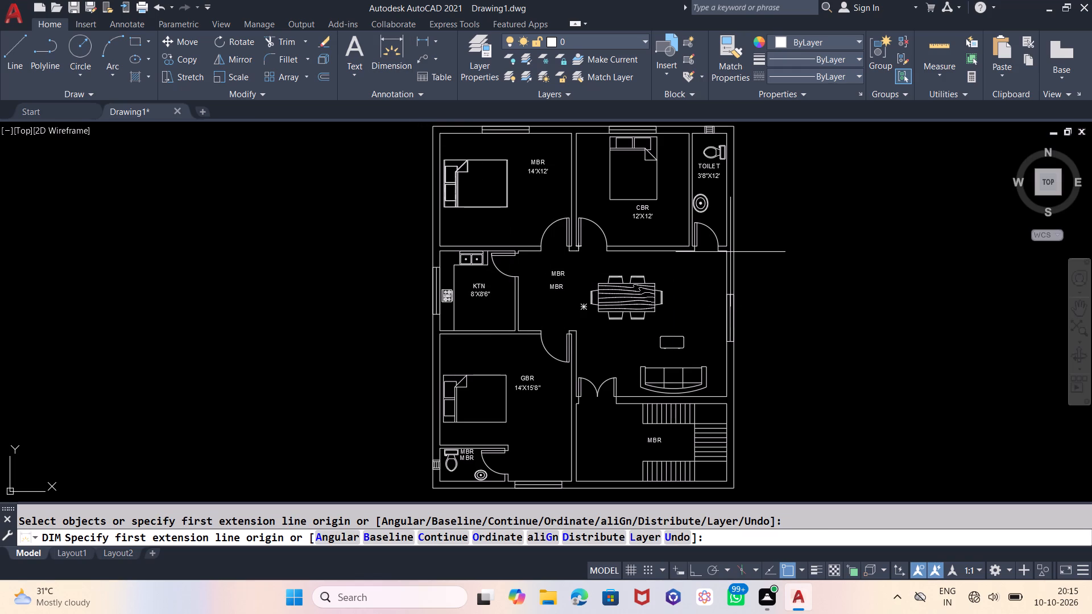
{"action": "left_click", "coordinate": [726, 252]}
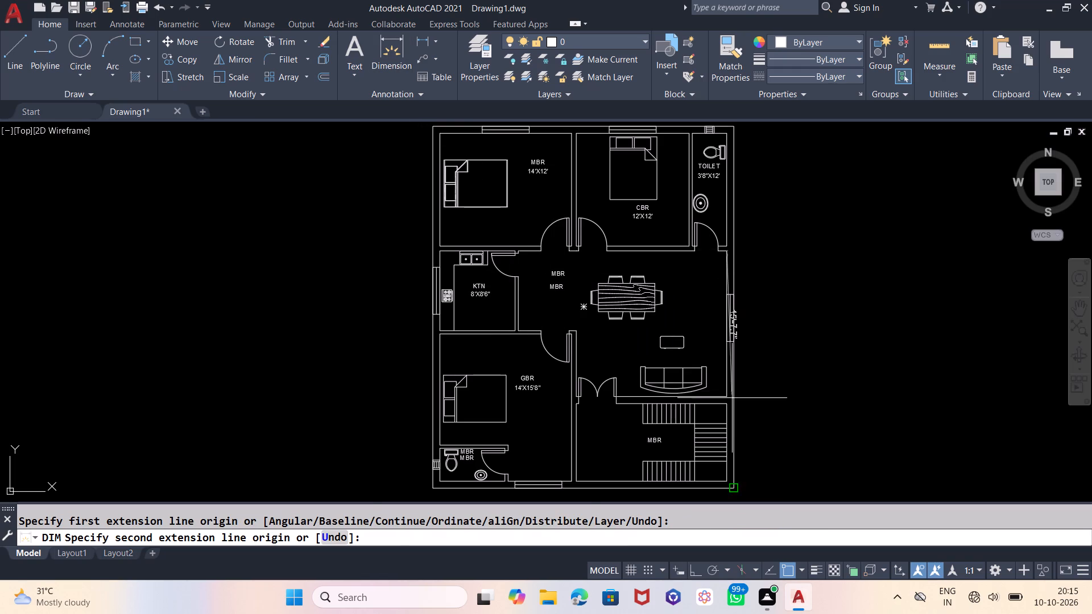
{"action": "left_click", "coordinate": [725, 394]}
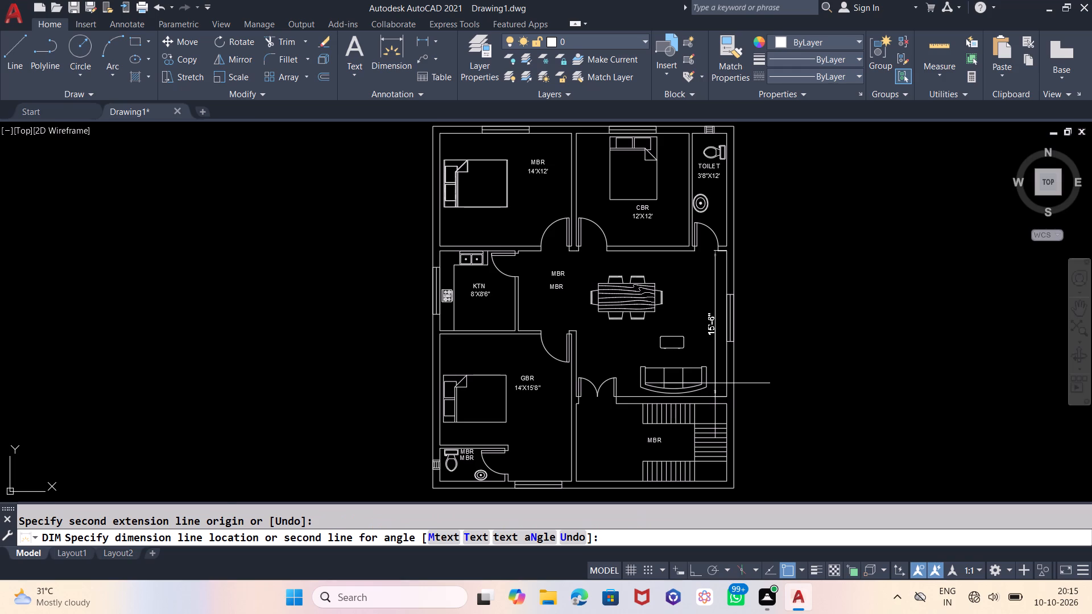
{"action": "left_click", "coordinate": [715, 383]}
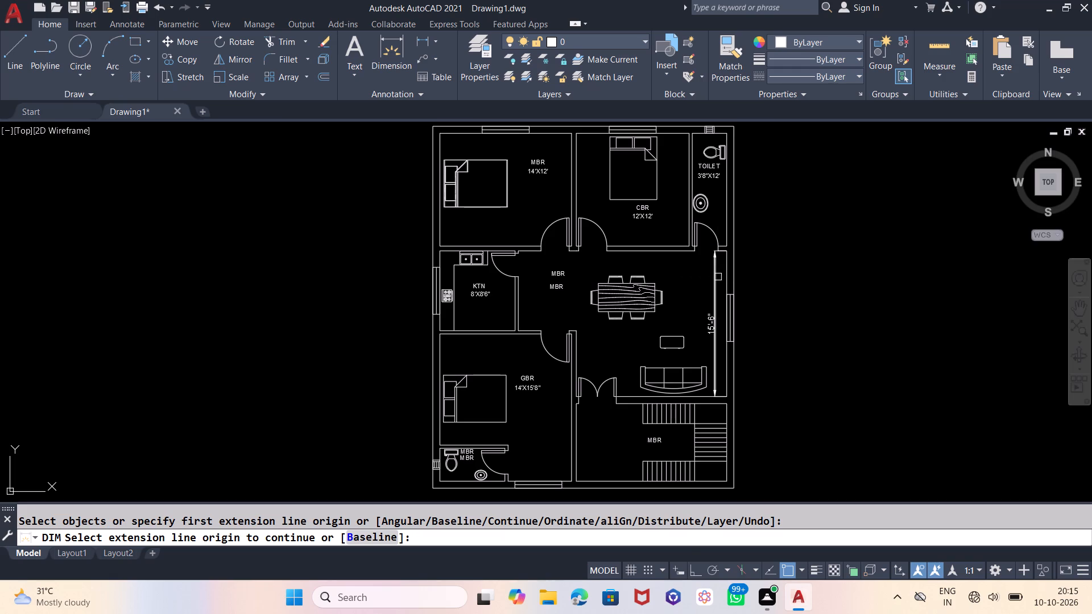
Dimension the living and dining area's clear width from the east wall to the kitchen wall, just below the north wall.
{"action": "scroll", "coordinate": [716, 247], "scroll_direction": "up", "scroll_amount": 2}
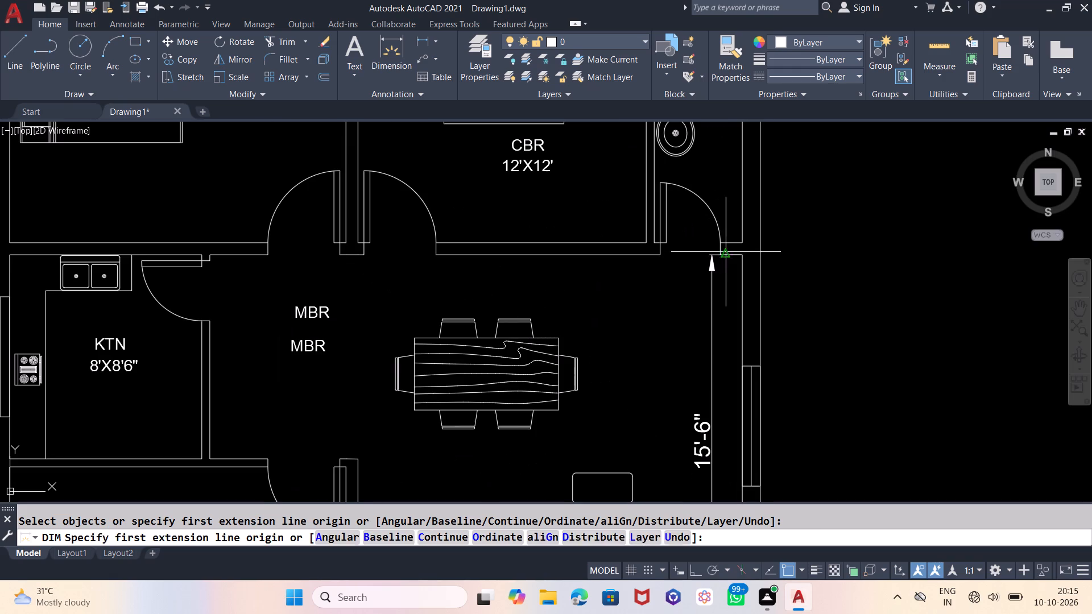
{"action": "left_click", "coordinate": [742, 255]}
{"action": "scroll", "coordinate": [940, 248], "scroll_direction": "down", "scroll_amount": 1}
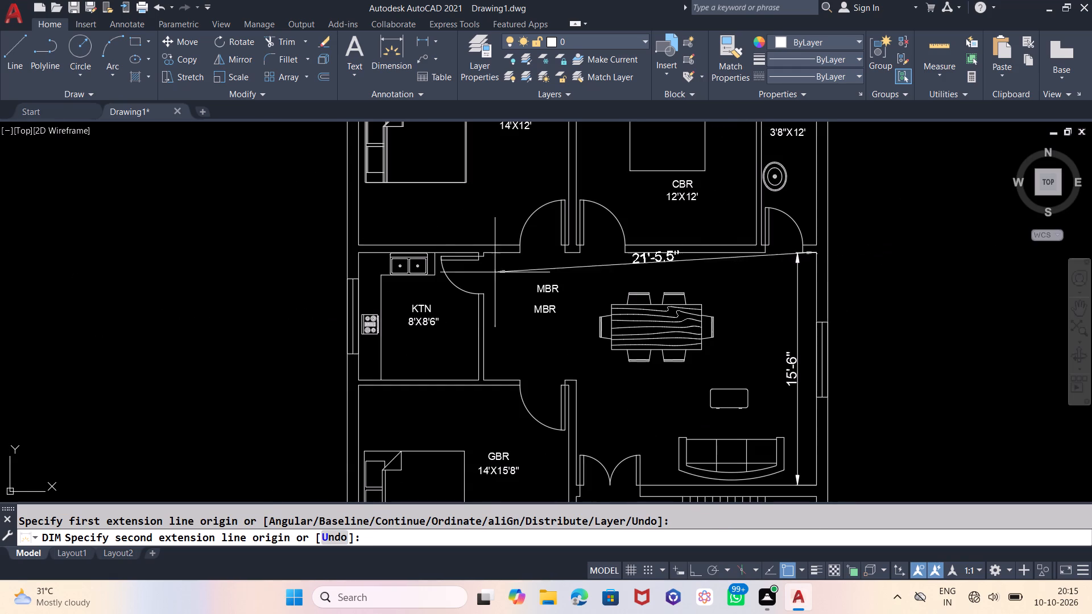
{"action": "scroll", "coordinate": [479, 258], "scroll_direction": "up", "scroll_amount": 3}
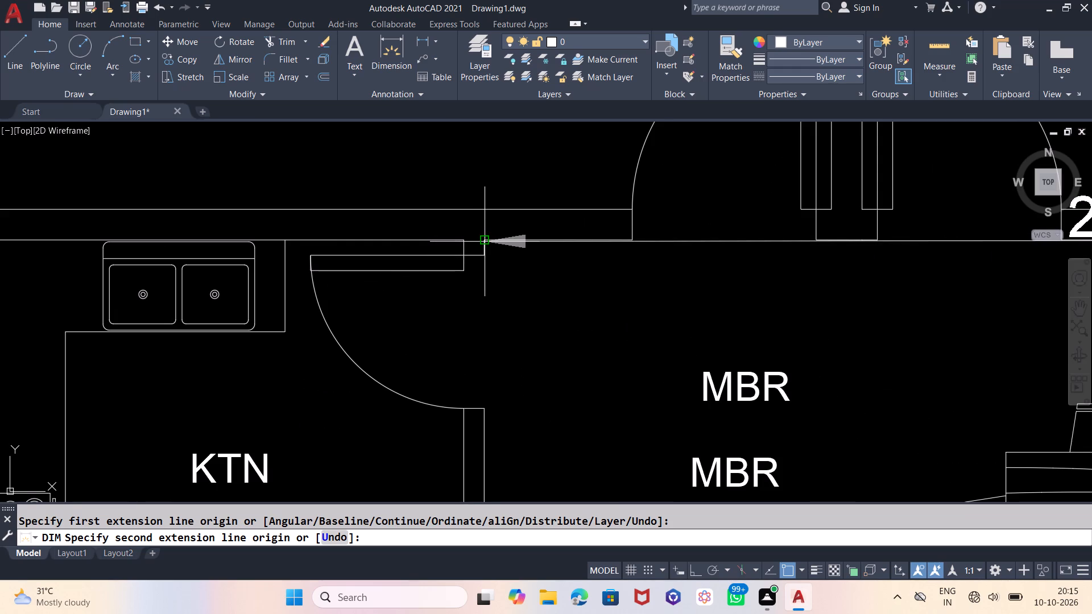
{"action": "left_click", "coordinate": [485, 242]}
{"action": "scroll", "coordinate": [496, 226], "scroll_direction": "down", "scroll_amount": 1}
{"action": "left_click", "coordinate": [481, 280]}
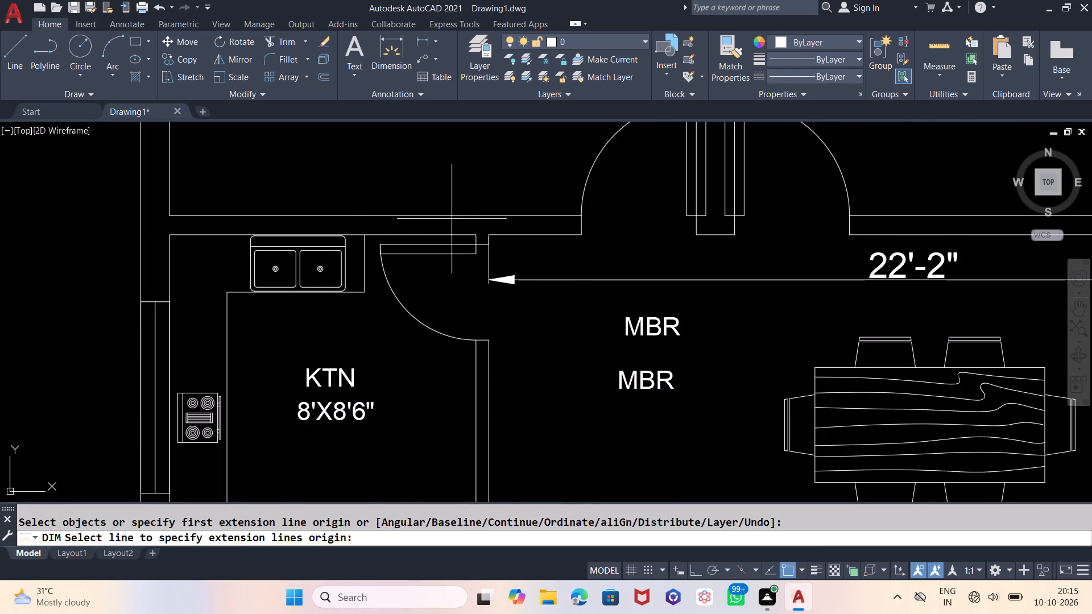
{"action": "scroll", "coordinate": [453, 215], "scroll_direction": "down", "scroll_amount": 1}
{"action": "key", "text": "Escape"}
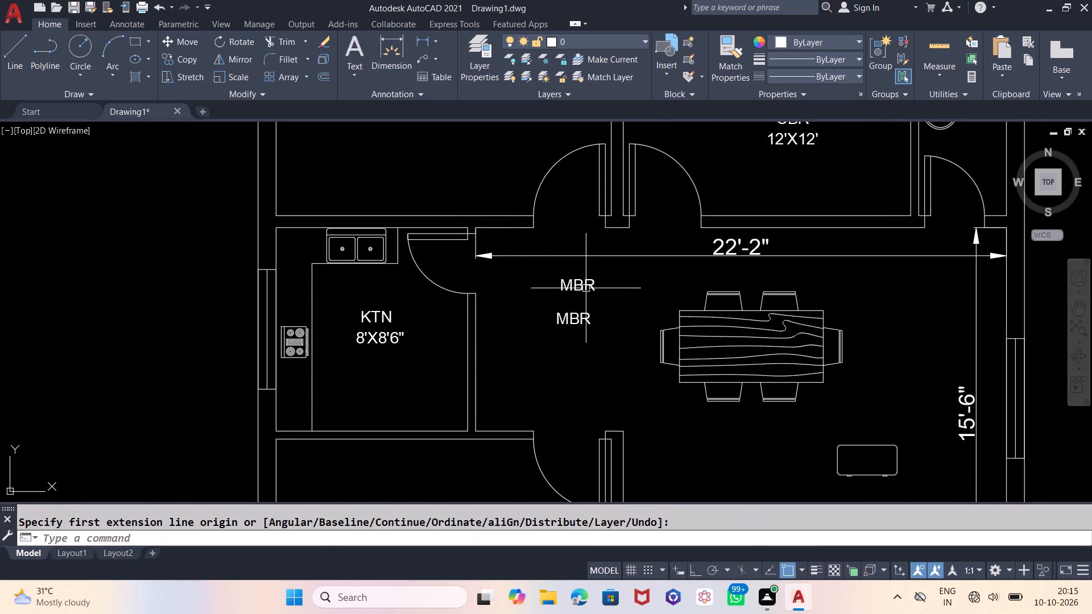
Change the upper placeholder label in the living area to two lines reading LIVING AREA and DINING.
{"action": "double_click", "coordinate": [589, 284]}
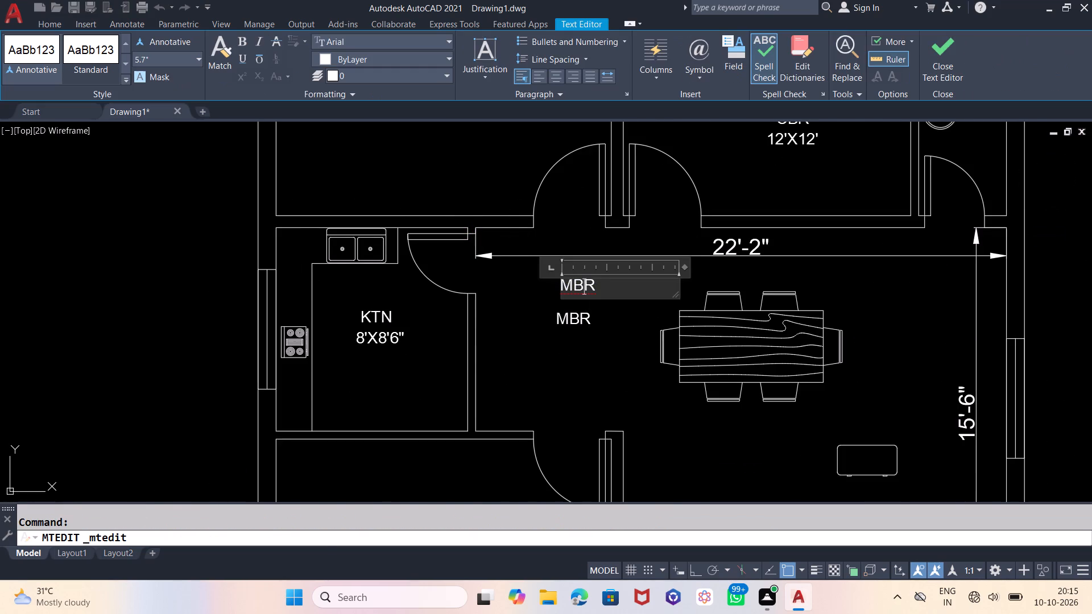
{"action": "key", "text": "Right"}
{"action": "key", "text": "BackSpace"}
{"action": "key", "text": "BackSpace"}
{"action": "key", "text": "BackSpace"}
{"action": "type", "text": "LIV"}
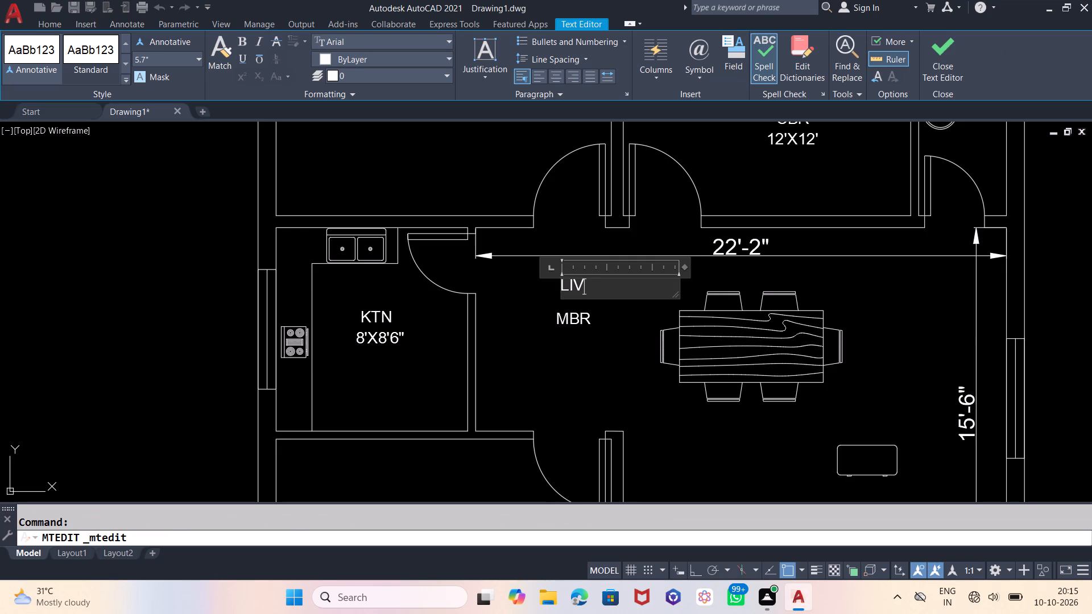
{"action": "type", "text": "ING AREA"}
{"action": "key", "text": "Return"}
{"action": "type", "text": "DINING"}
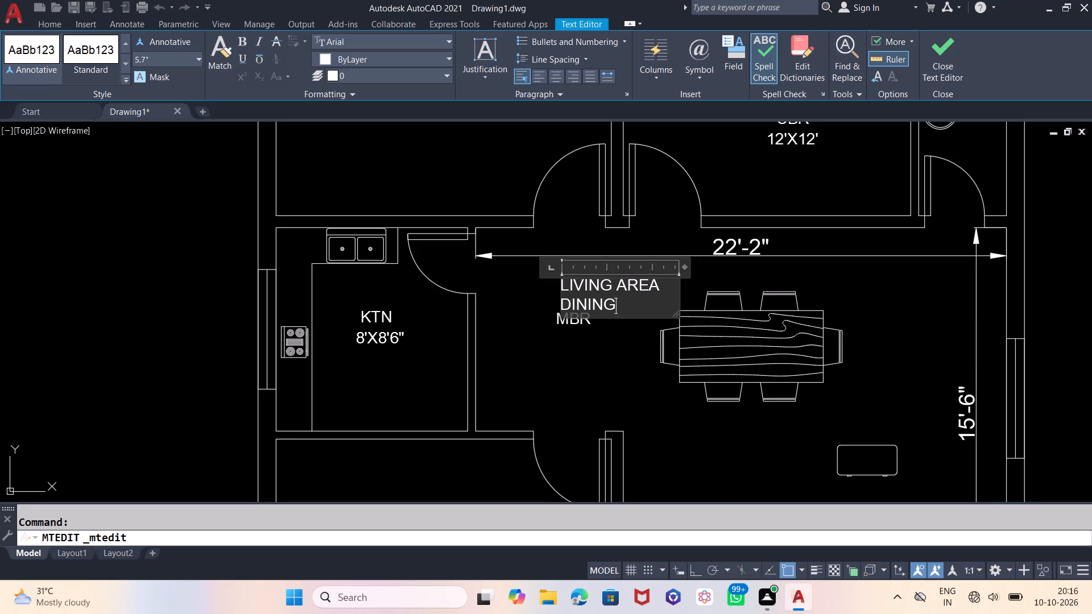
{"action": "left_click", "coordinate": [593, 335]}
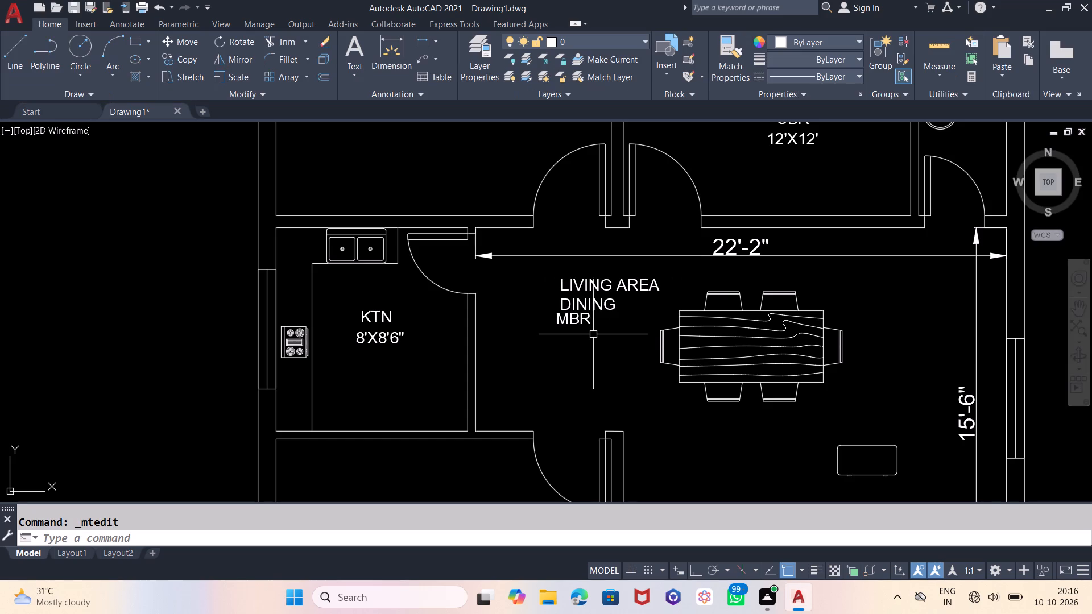
Change the MBR placeholder label below DINING in the living area to 22'2"X15'6".
{"action": "double_click", "coordinate": [590, 321]}
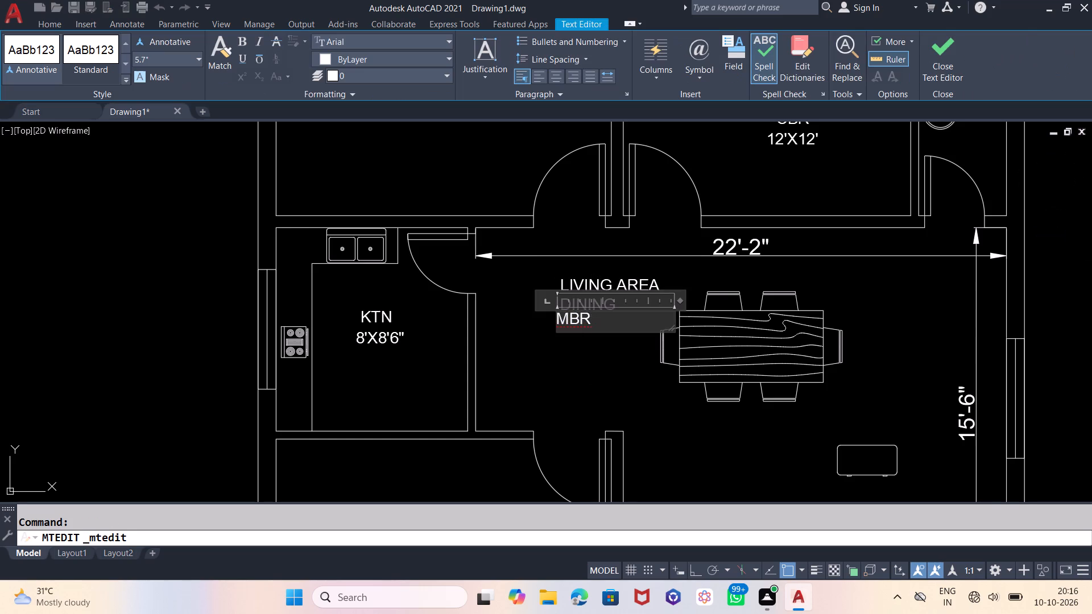
{"action": "key", "text": "BackSpace"}
{"action": "key", "text": "BackSpace"}
{"action": "key", "text": "BackSpace"}
{"action": "type", "text": "22'2\""}
{"action": "key", "text": "x"}
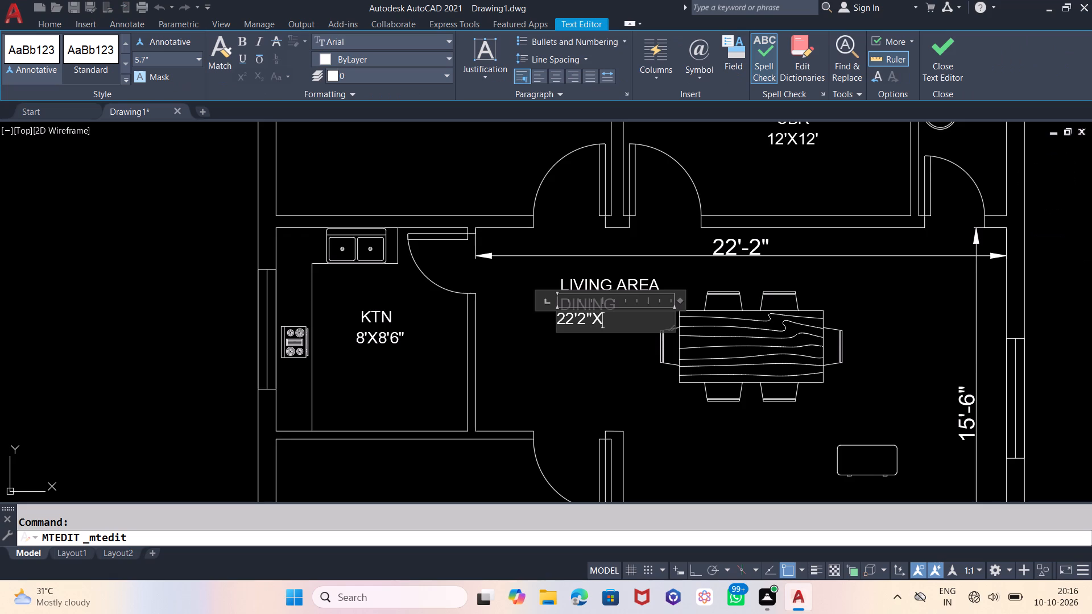
{"action": "type", "text": "15'"}
{"action": "type", "text": "6\""}
{"action": "left_click", "coordinate": [602, 341]}
Move the 22'2"X15'6" size label straight down, clear of the DINING line.
{"action": "left_click", "coordinate": [614, 323]}
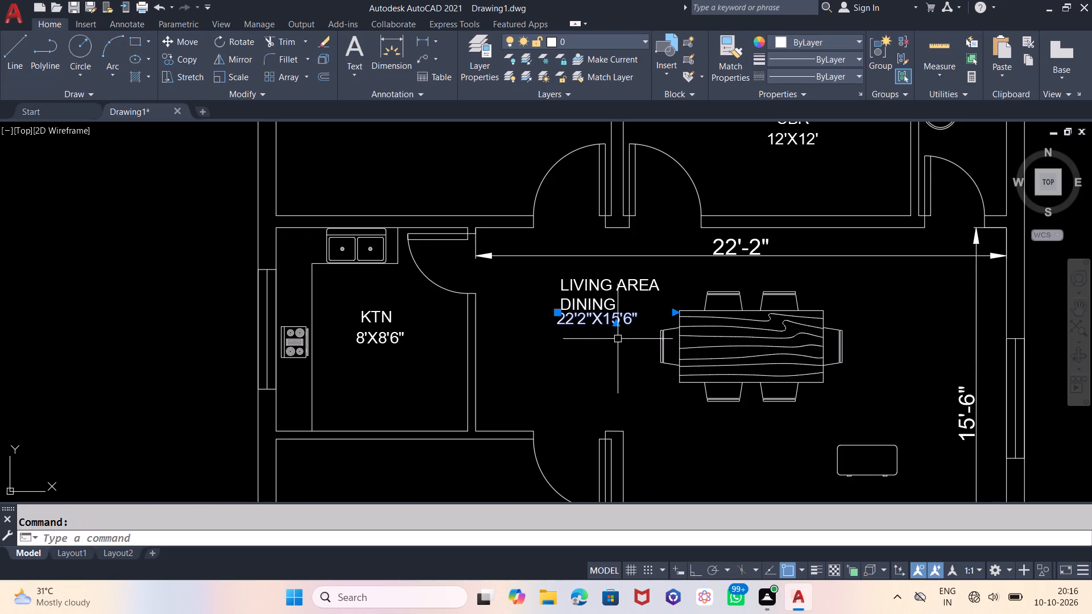
{"action": "key", "text": "m"}
{"action": "key", "text": "Return"}
{"action": "left_click", "coordinate": [622, 352]}
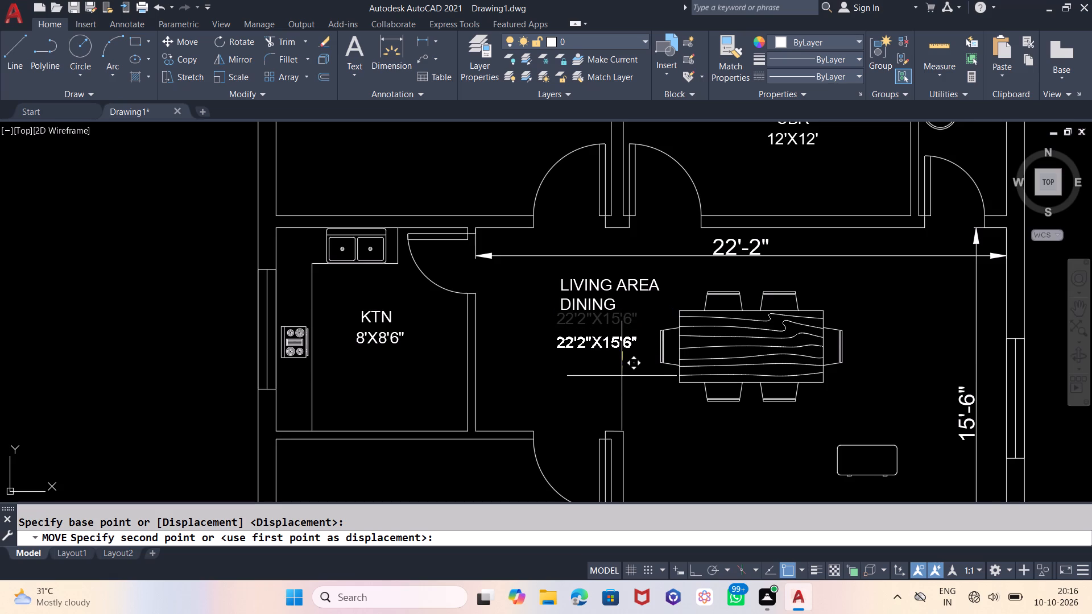
{"action": "left_click", "coordinate": [622, 376]}
Move the LIVING AREA DINING label slightly down, closer to its size label.
{"action": "left_click", "coordinate": [606, 302]}
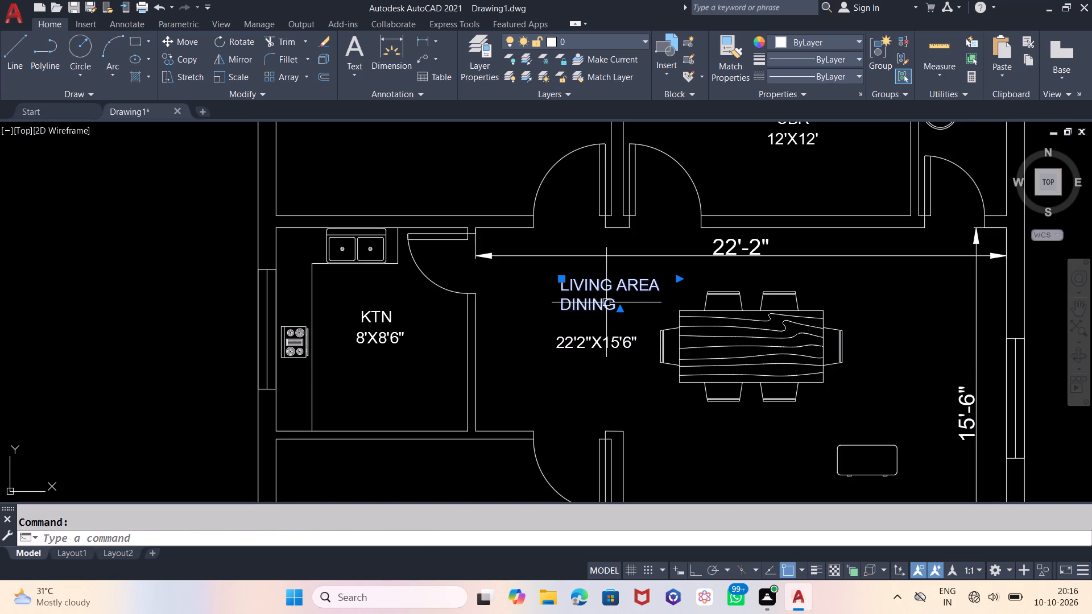
{"action": "key", "text": "m"}
{"action": "key", "text": "Return"}
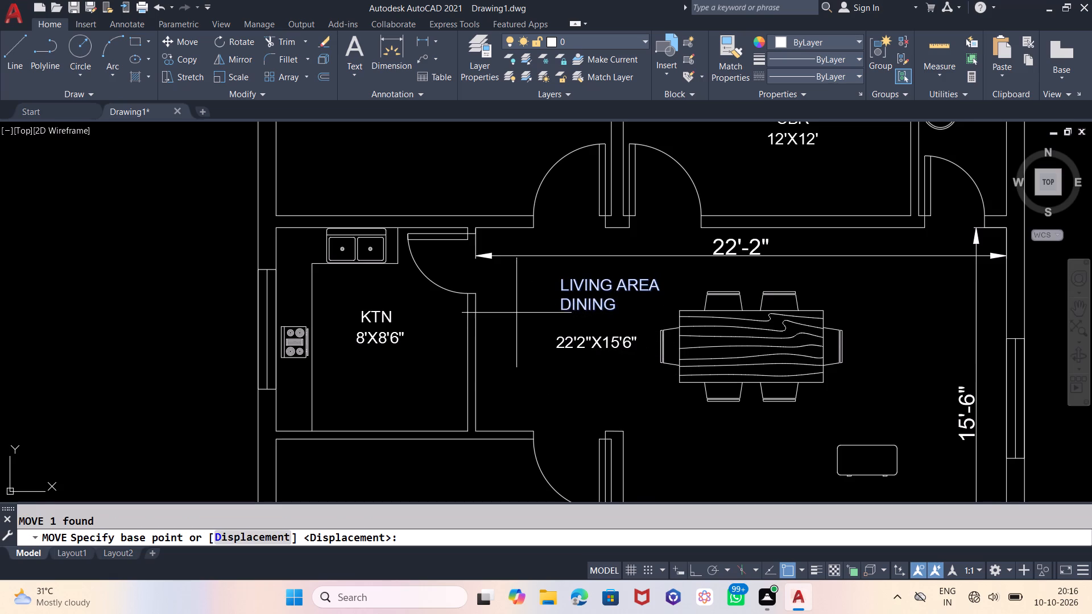
{"action": "left_click", "coordinate": [516, 311]}
{"action": "left_click", "coordinate": [511, 322]}
Move the LIVING AREA DINING label and its size label together into the open space south of the dining table, west of the coffee table.
{"action": "scroll", "coordinate": [522, 210], "scroll_direction": "down", "scroll_amount": 2}
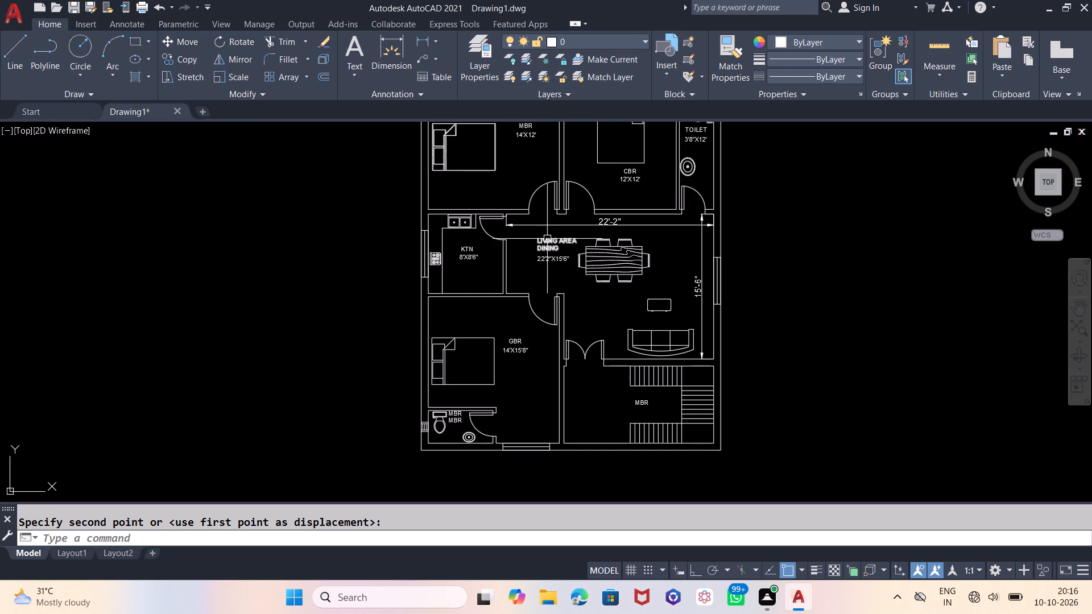
{"action": "left_click", "coordinate": [526, 232]}
{"action": "left_click", "coordinate": [564, 267]}
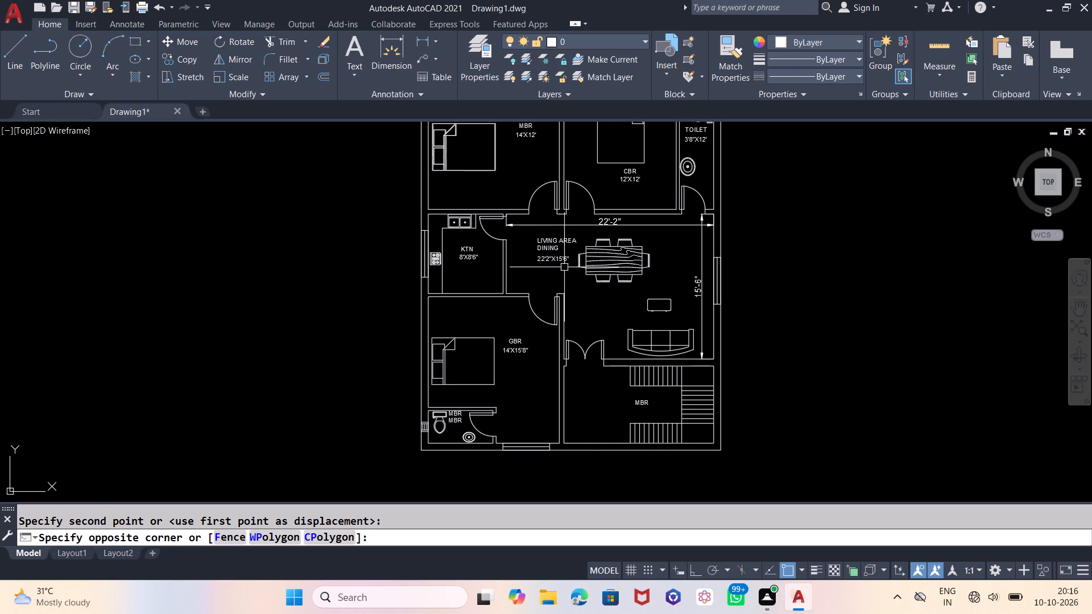
{"action": "left_click", "coordinate": [564, 239]}
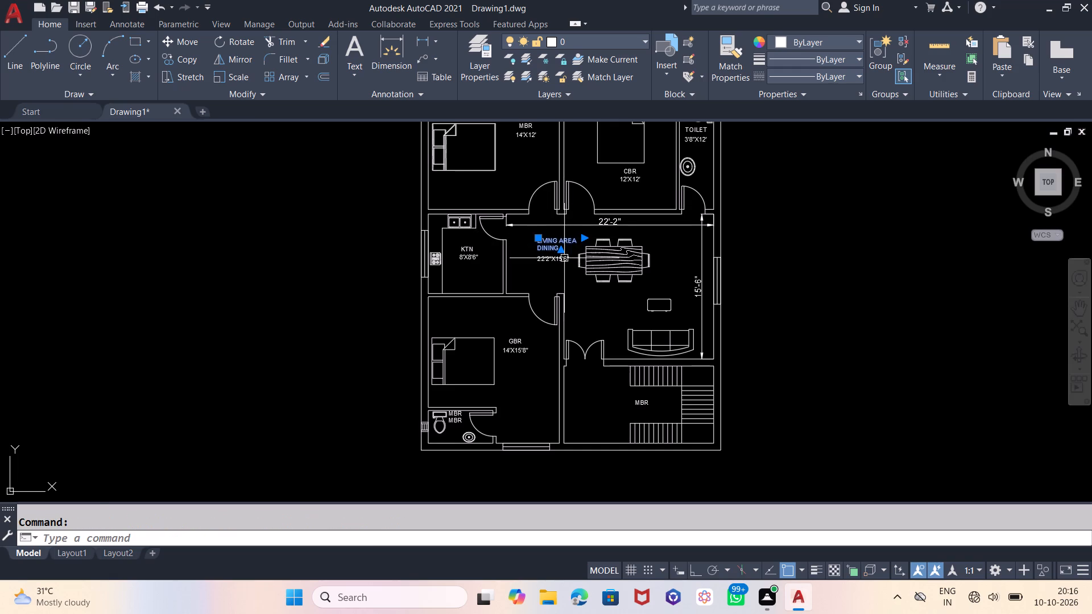
{"action": "left_click", "coordinate": [564, 259]}
{"action": "key", "text": "m"}
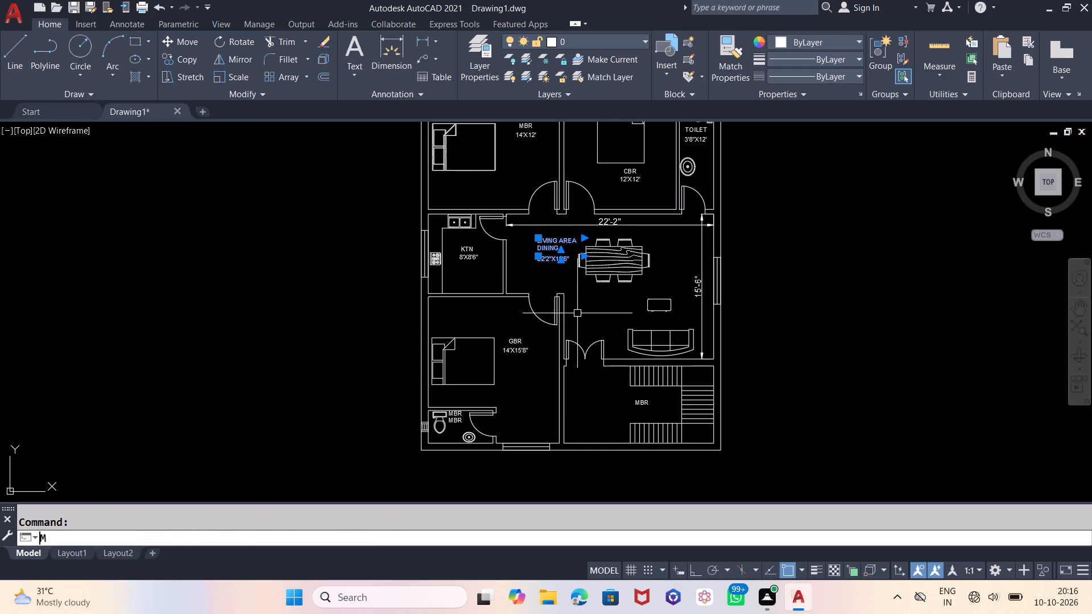
{"action": "key", "text": "Return"}
{"action": "left_click", "coordinate": [656, 242]}
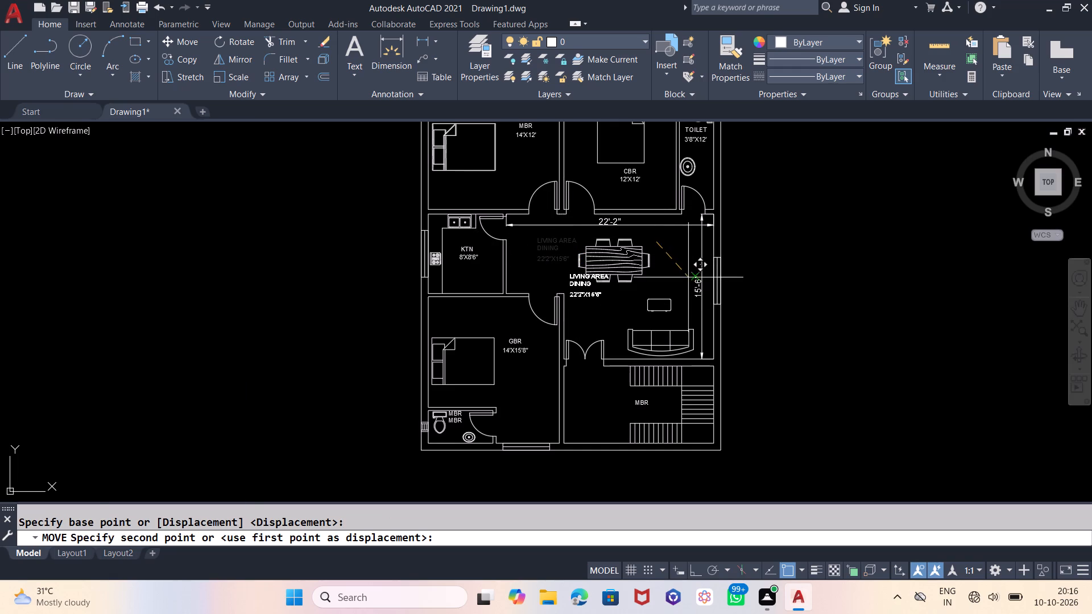
{"action": "scroll", "coordinate": [701, 298], "scroll_direction": "up", "scroll_amount": 2}
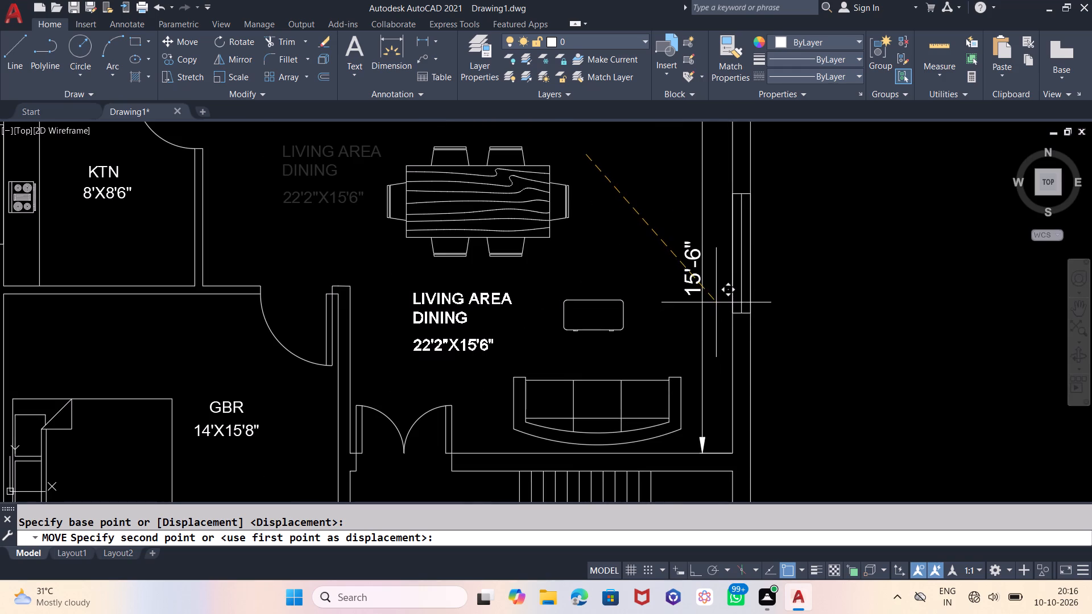
{"action": "left_click", "coordinate": [716, 297]}
Delete the two temporary dimensions in the living and dining area.
{"action": "scroll", "coordinate": [542, 231], "scroll_direction": "down", "scroll_amount": 1}
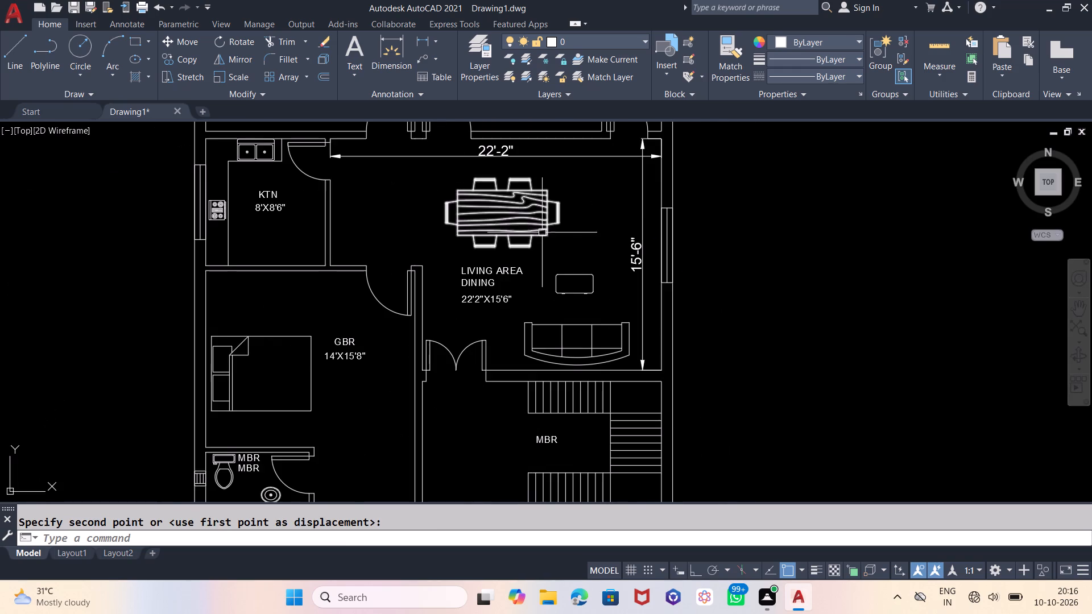
{"action": "left_click", "coordinate": [632, 246]}
{"action": "left_click", "coordinate": [505, 151]}
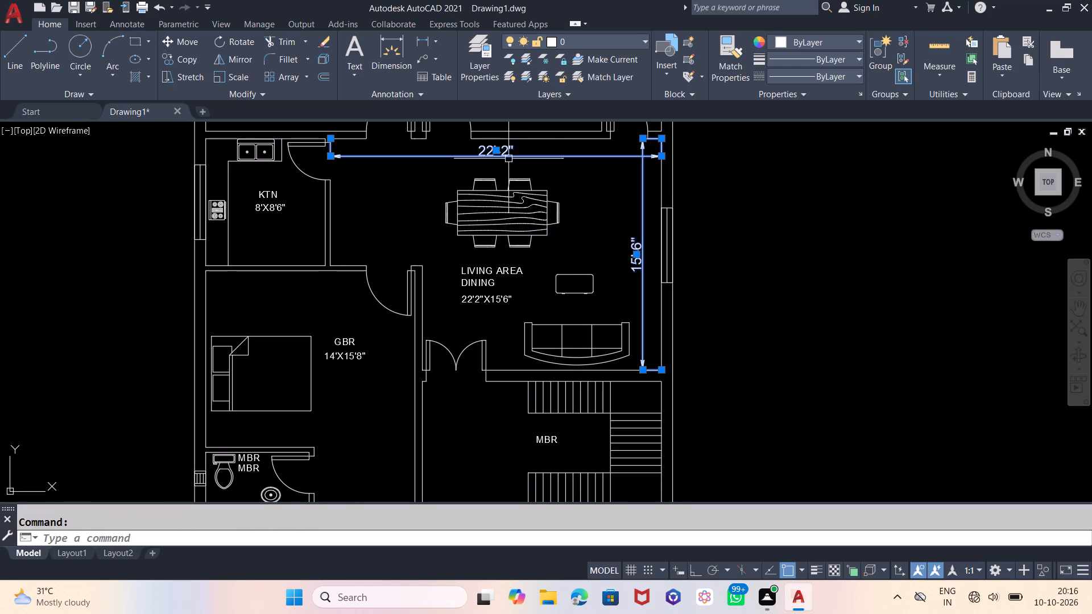
{"action": "key", "text": "Delete"}
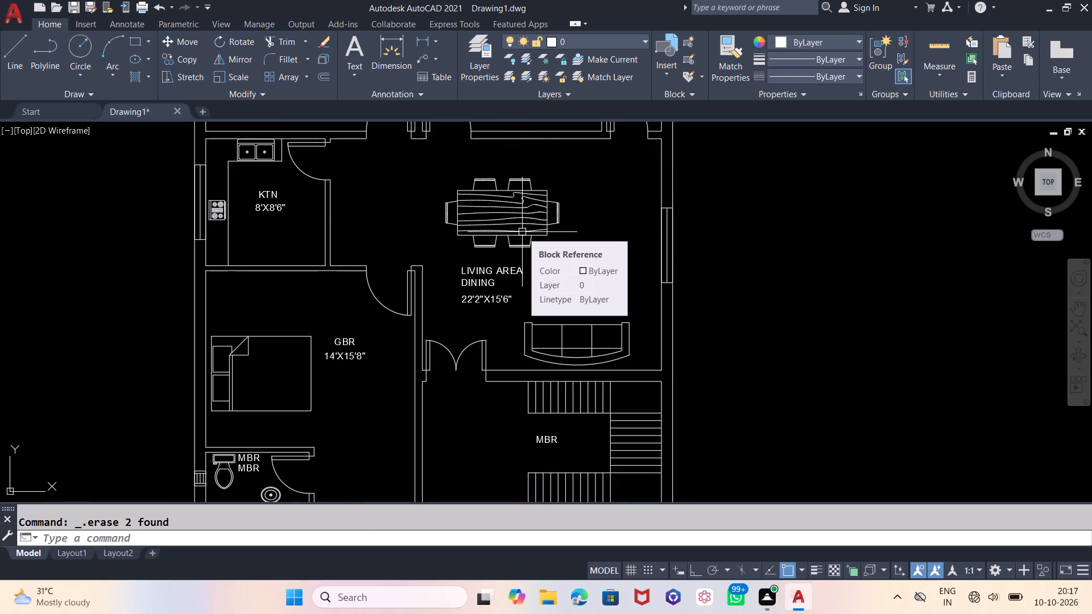
Dimension the southwest toilet's clear north-south length along the inner face of its west wall.
{"action": "scroll", "coordinate": [629, 174], "scroll_direction": "down", "scroll_amount": 1}
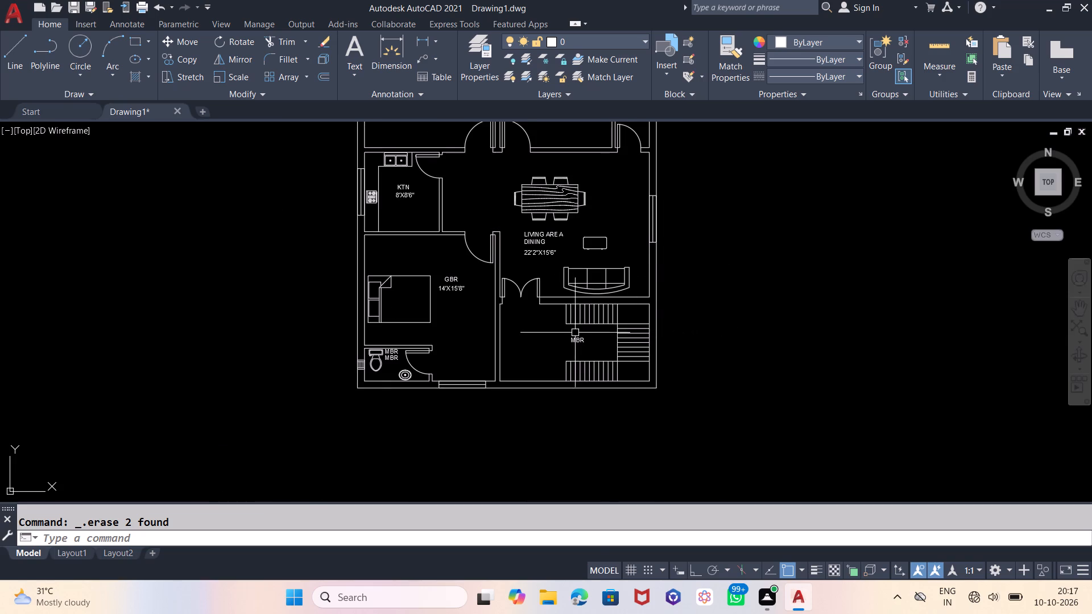
{"action": "left_click", "coordinate": [381, 67]}
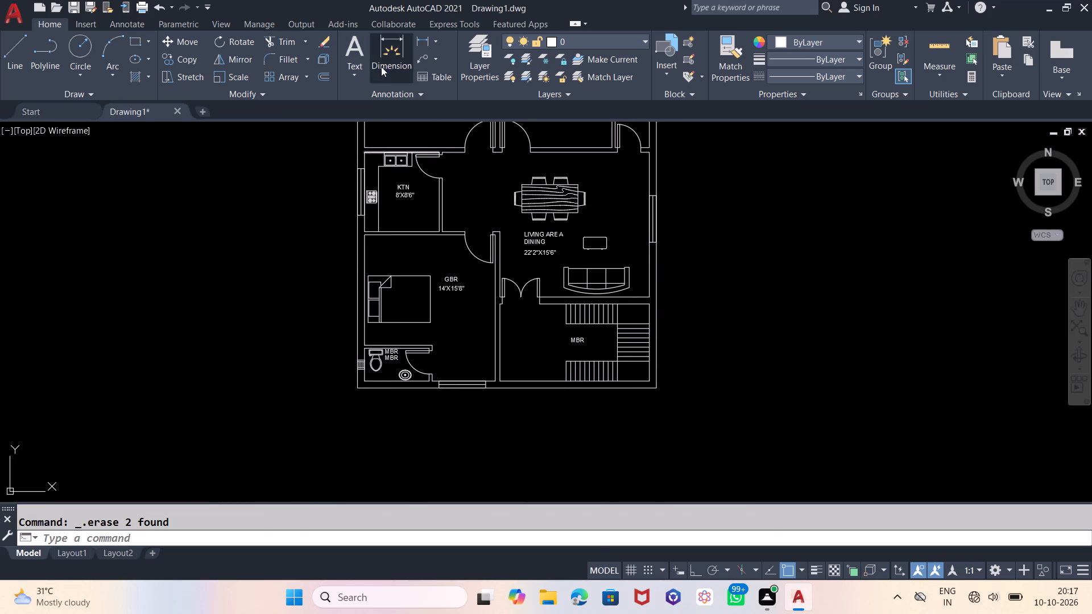
{"action": "scroll", "coordinate": [375, 380], "scroll_direction": "up", "scroll_amount": 3}
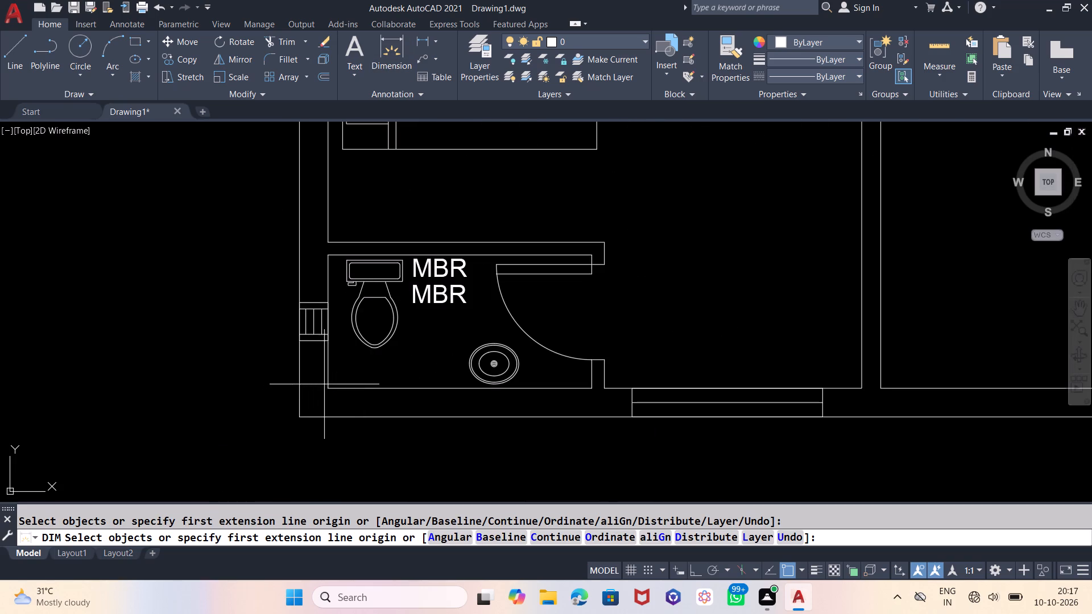
{"action": "left_click", "coordinate": [332, 388]}
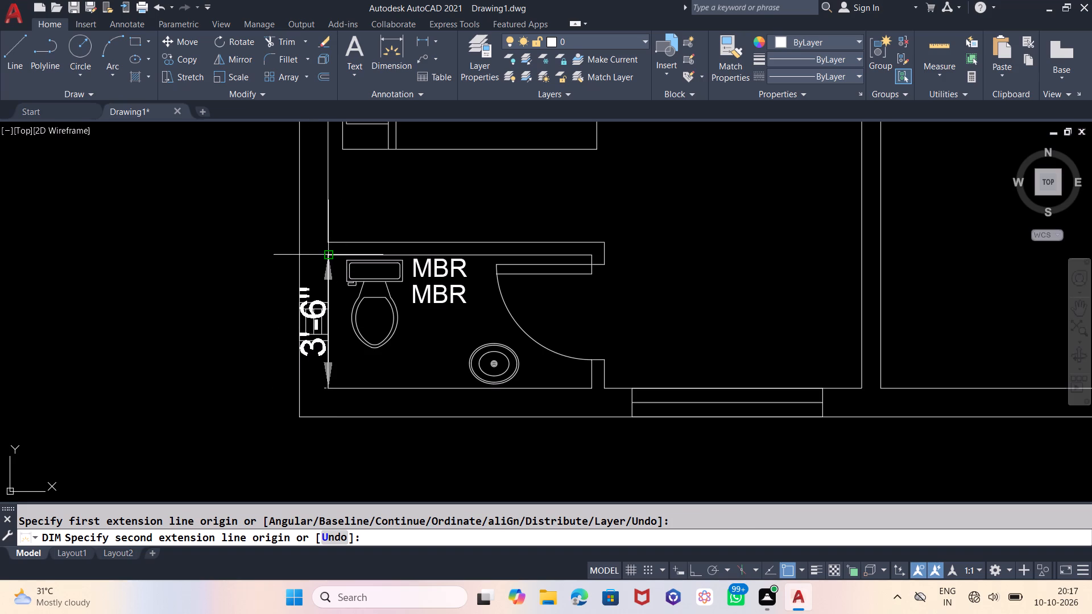
{"action": "left_click", "coordinate": [331, 251]}
{"action": "left_click", "coordinate": [337, 254]}
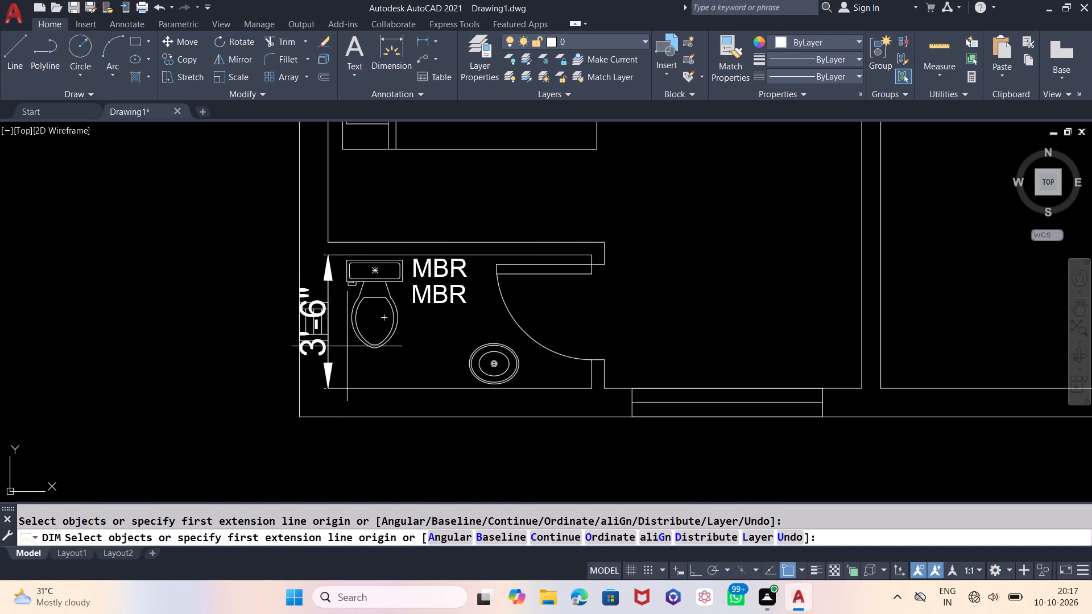
Dimension the southwest toilet's clear east-west width along the inner face of its south wall.
{"action": "scroll", "coordinate": [325, 375], "scroll_direction": "up", "scroll_amount": 2}
{"action": "middle_click", "coordinate": [325, 375]}
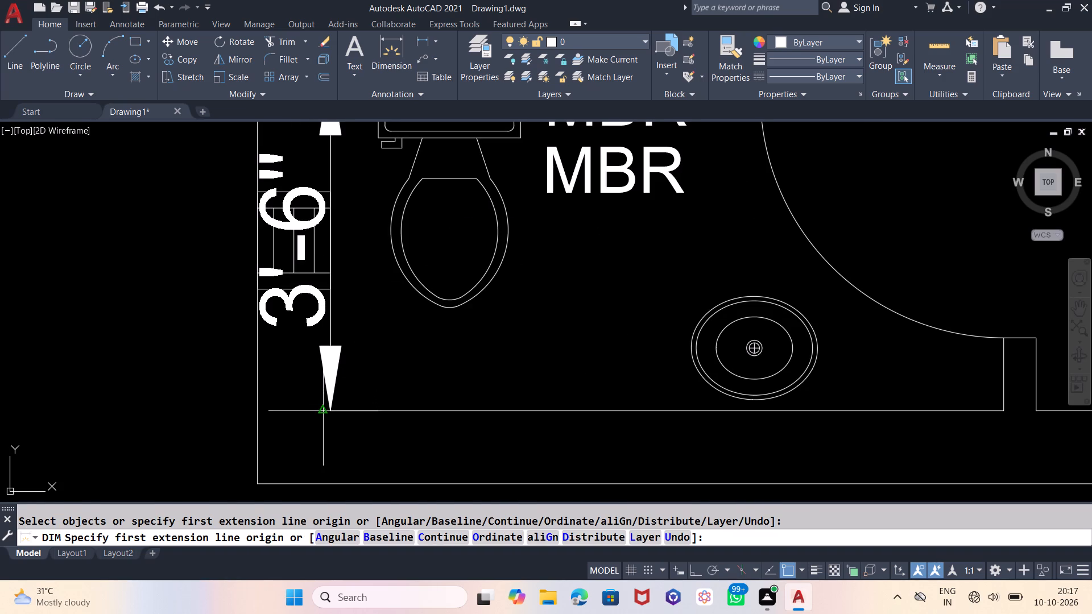
{"action": "left_click", "coordinate": [330, 408]}
{"action": "scroll", "coordinate": [247, 406], "scroll_direction": "down", "scroll_amount": 1}
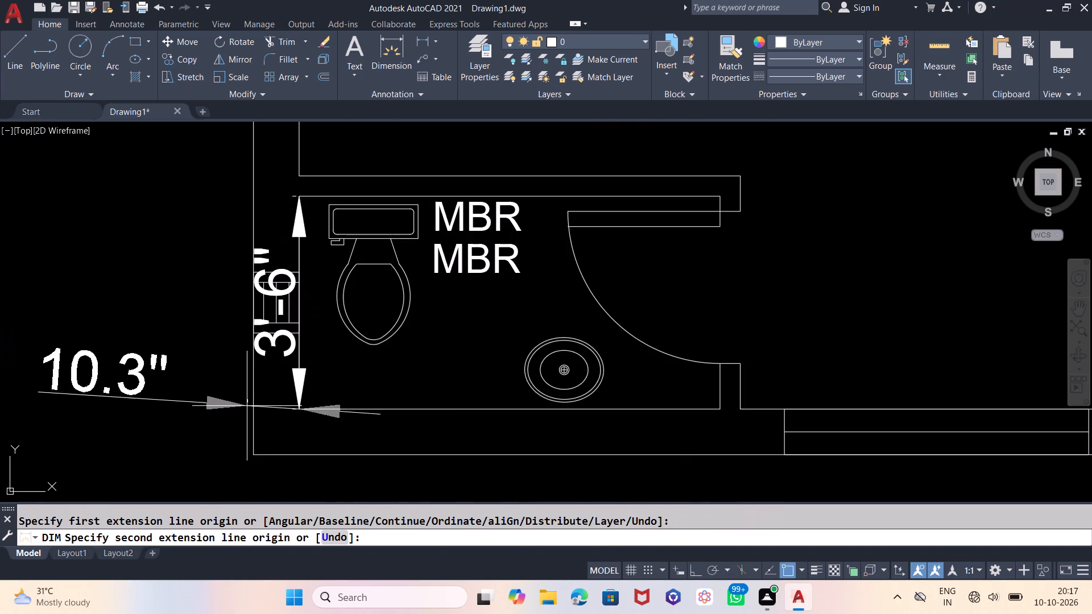
{"action": "left_click", "coordinate": [721, 408]}
{"action": "left_click", "coordinate": [721, 403]}
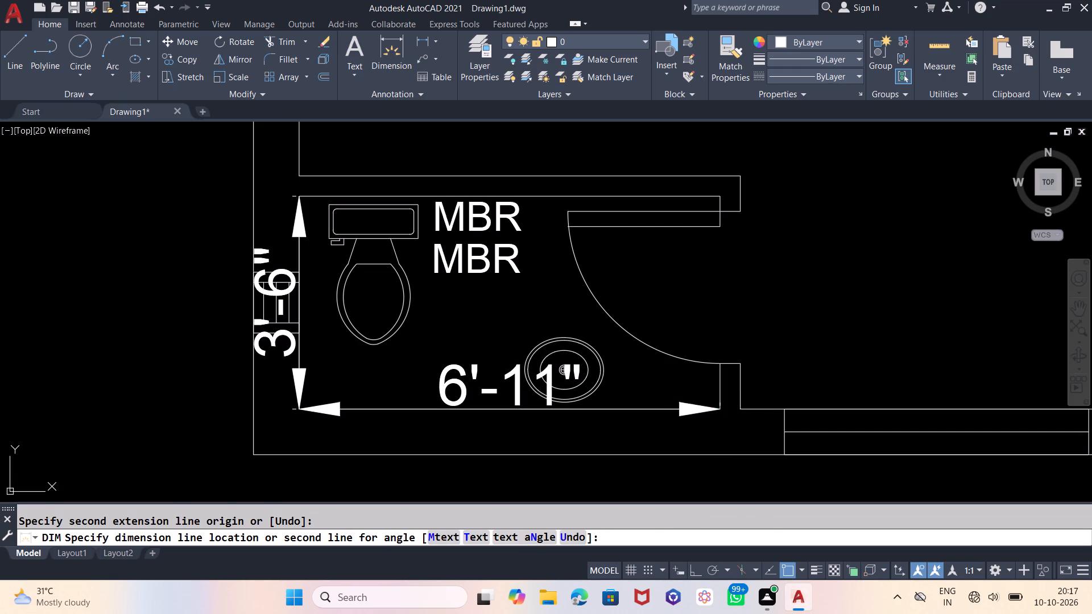
{"action": "key", "text": "Escape"}
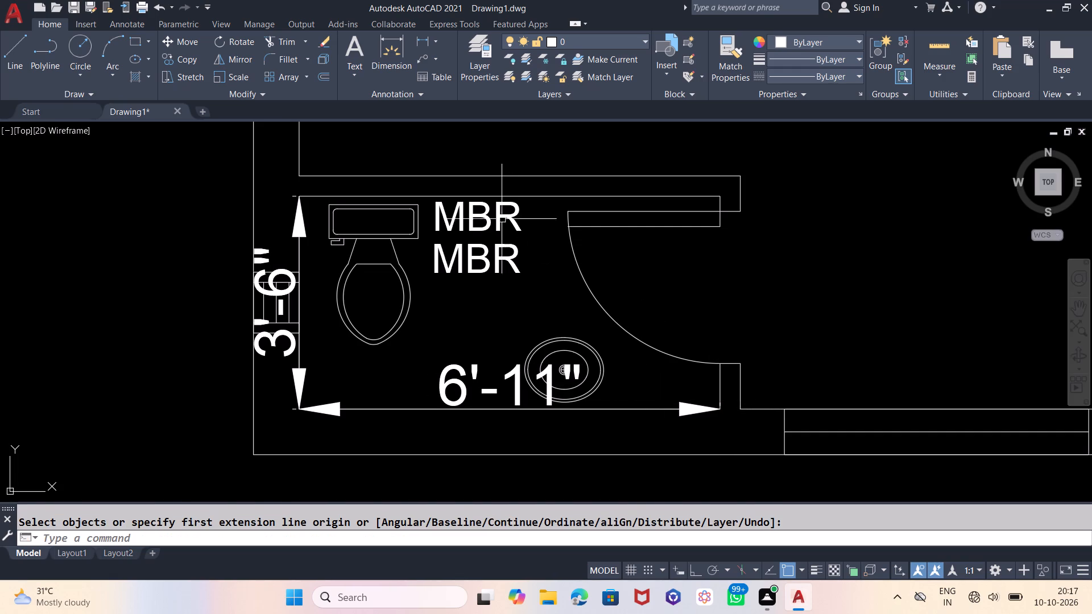
Change the upper MBR placeholder label in the southwest toilet to TOILET.
{"action": "double_click", "coordinate": [512, 215]}
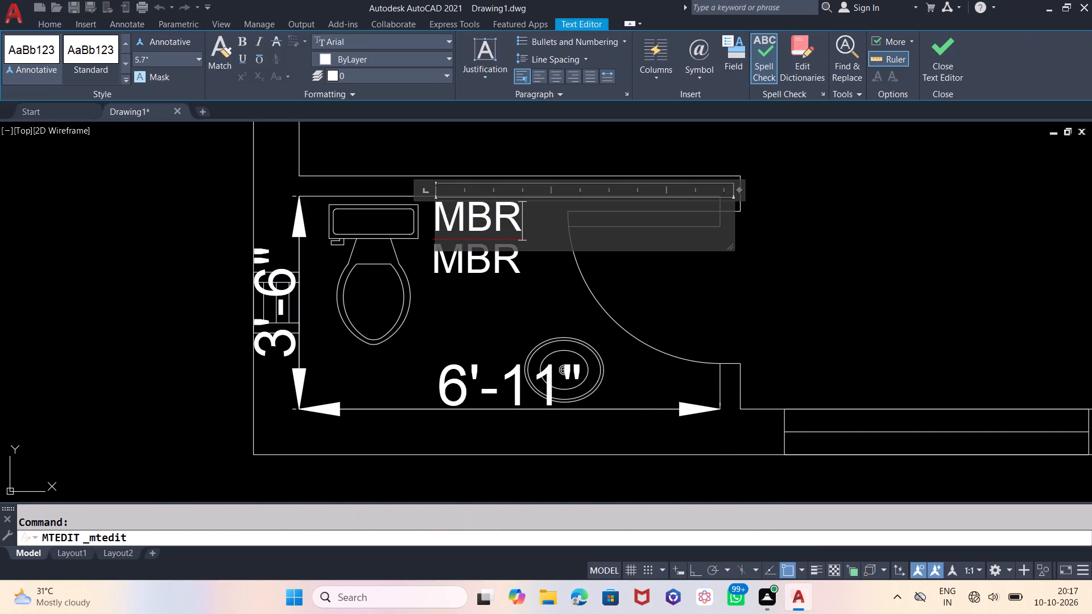
{"action": "key", "text": "BackSpace"}
{"action": "key", "text": "BackSpace"}
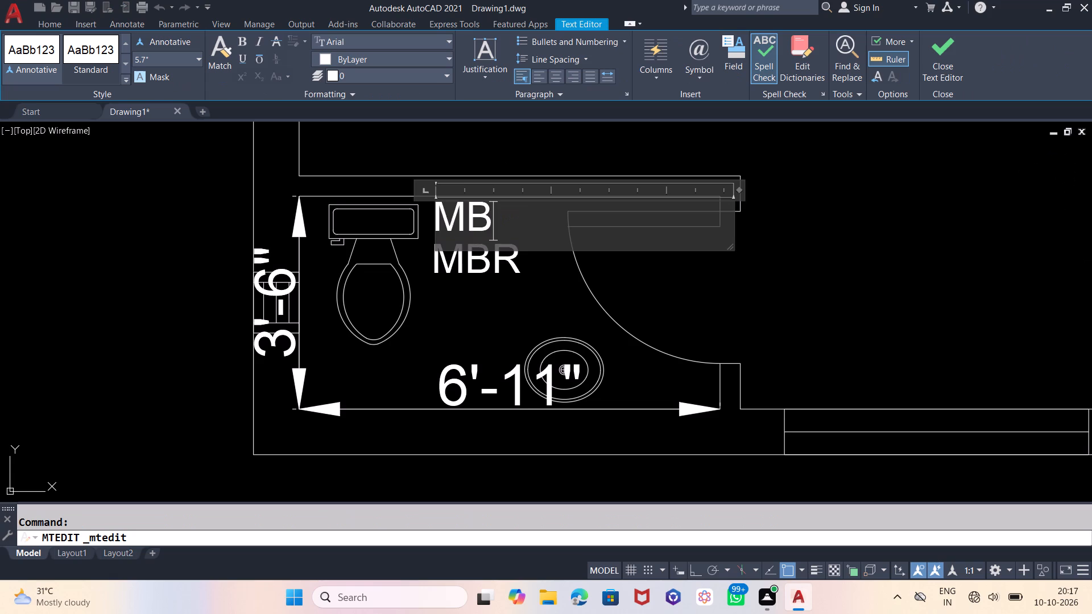
{"action": "key", "text": "BackSpace"}
{"action": "key", "text": "BackSpace"}
{"action": "key", "text": "BackSpace"}
{"action": "type", "text": "TOILET"}
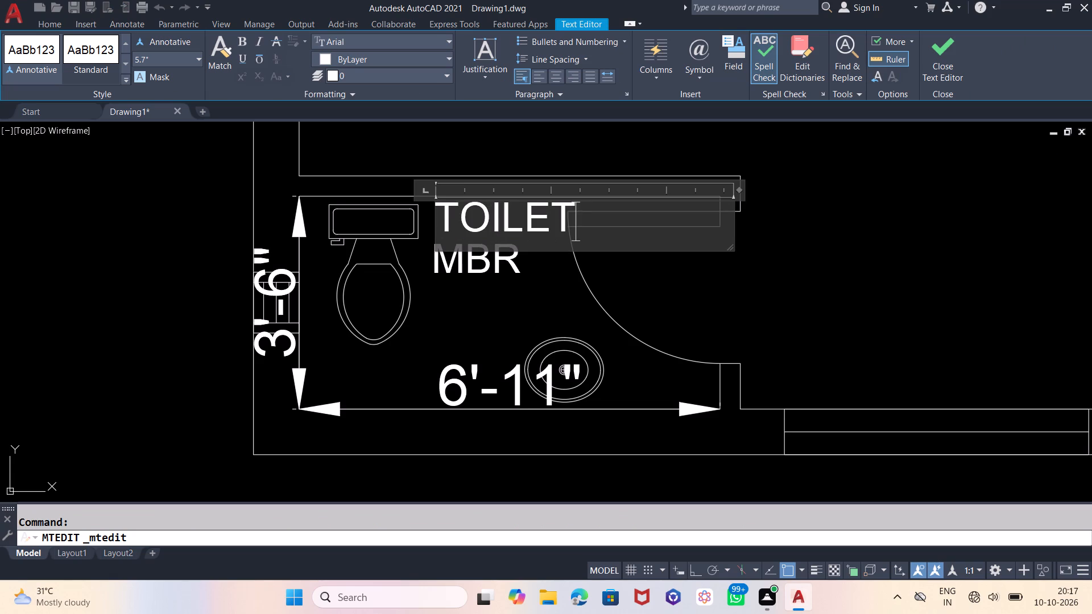
{"action": "left_click", "coordinate": [516, 287]}
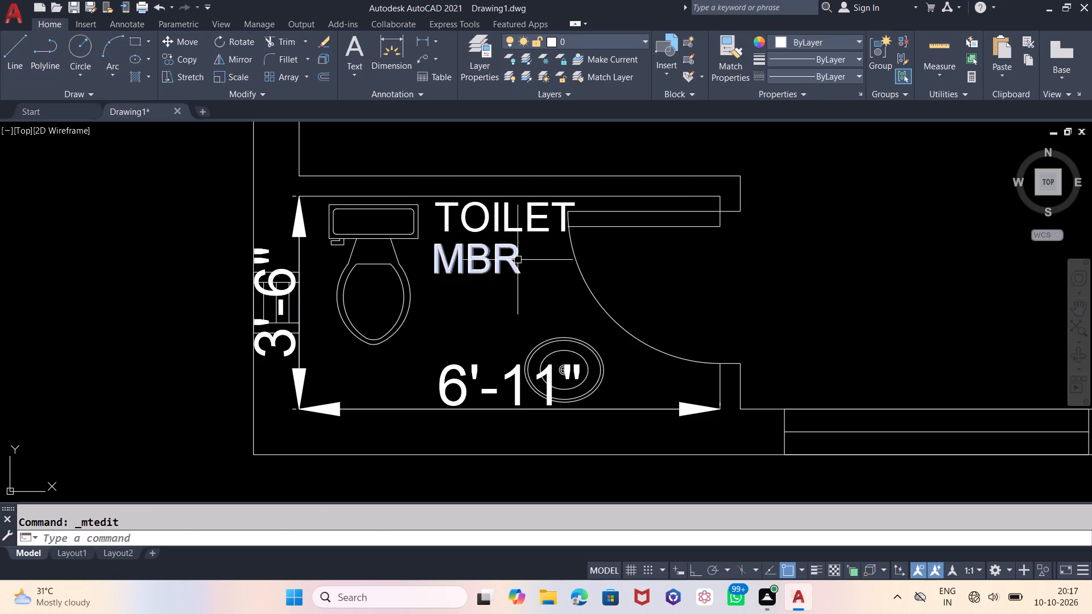
Change the remaining MBR placeholder label in the southwest toilet to 6'11"X3'6".
{"action": "double_click", "coordinate": [518, 260]}
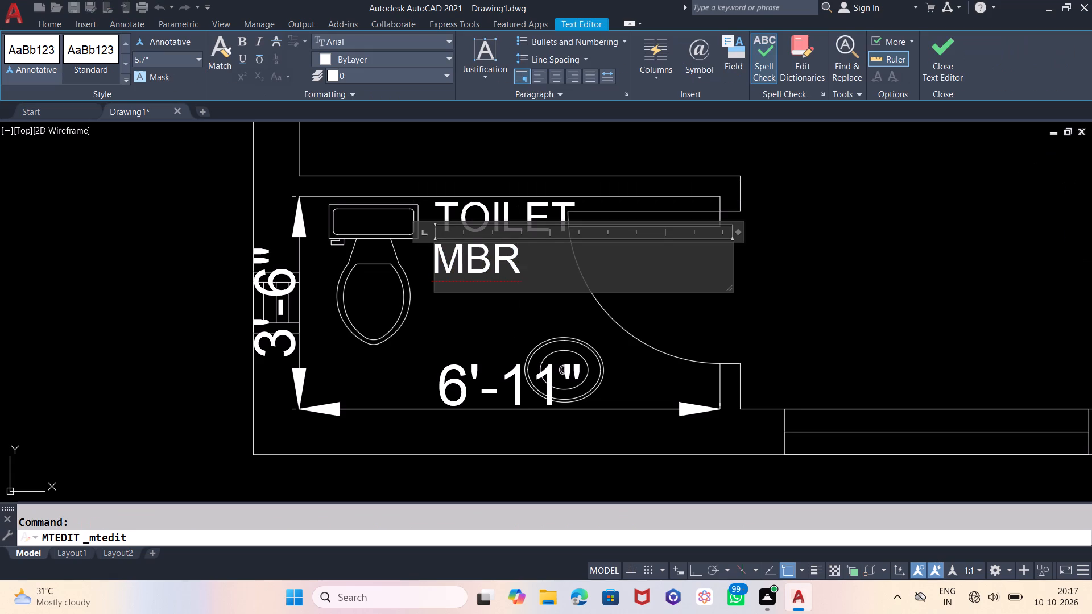
{"action": "key", "text": "BackSpace"}
{"action": "key", "text": "BackSpace"}
{"action": "key", "text": "BackSpace"}
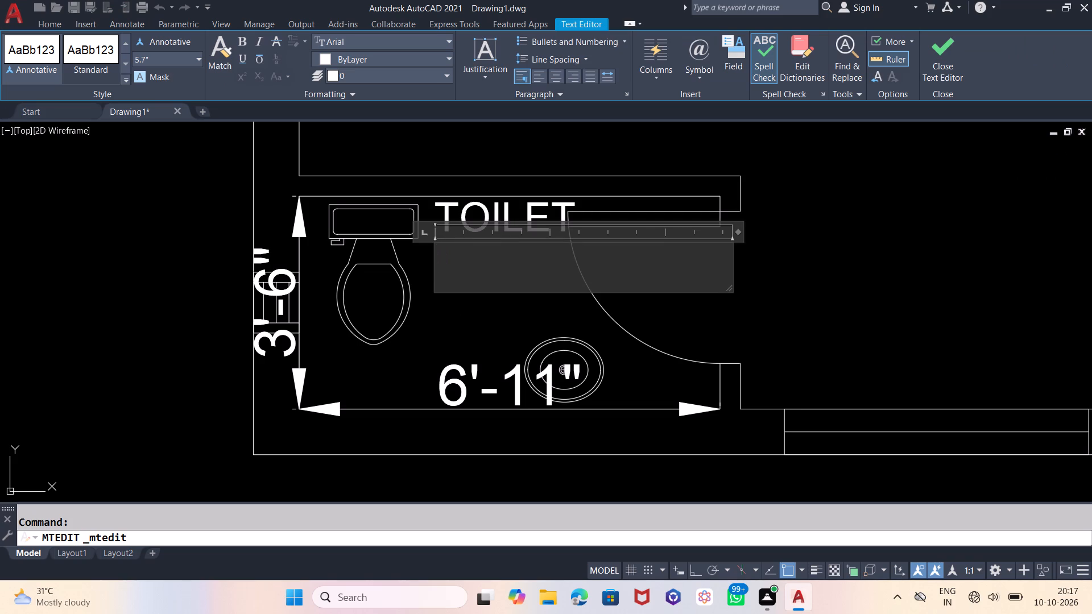
{"action": "key", "text": "6"}
{"action": "key", "text": "apostrophe"}
{"action": "type", "text": "11\""}
{"action": "key", "text": "x"}
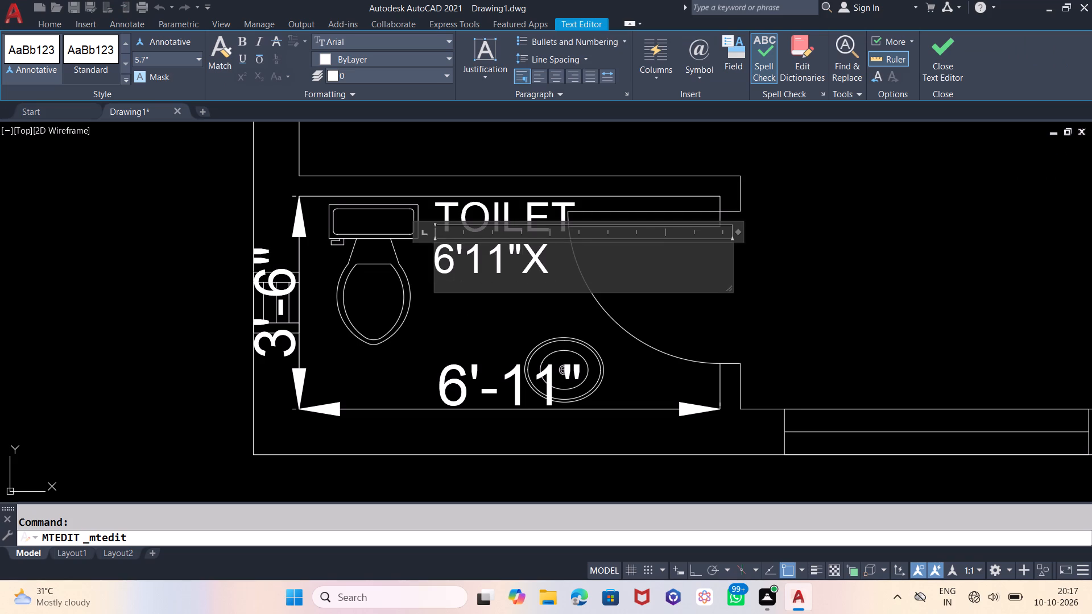
{"action": "key", "text": "3"}
{"action": "type", "text": "'6"}
{"action": "key", "text": "shift+quotedbl"}
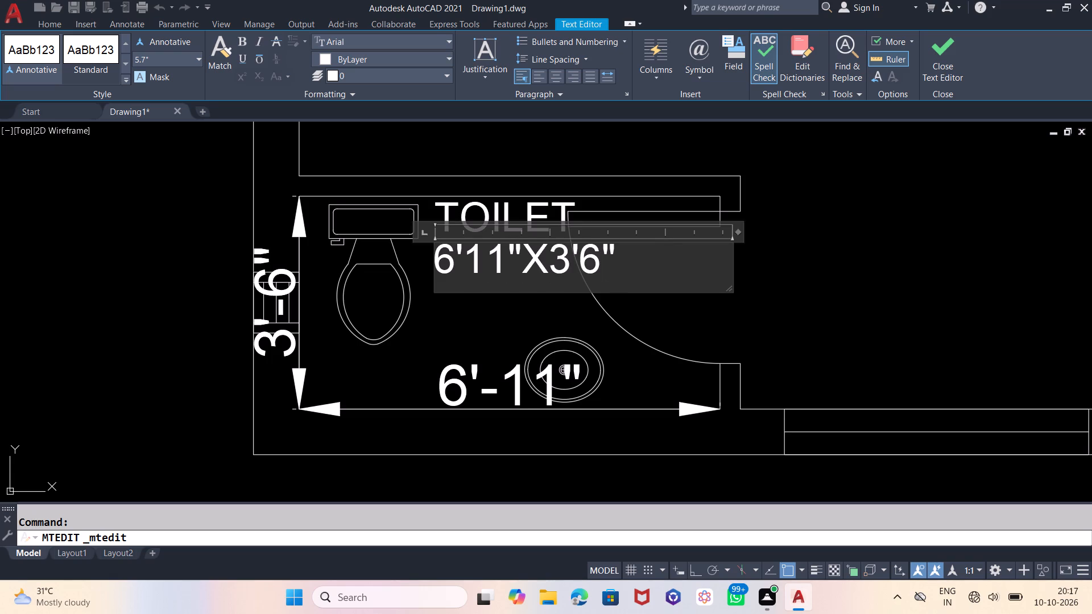
{"action": "left_click", "coordinate": [829, 281]}
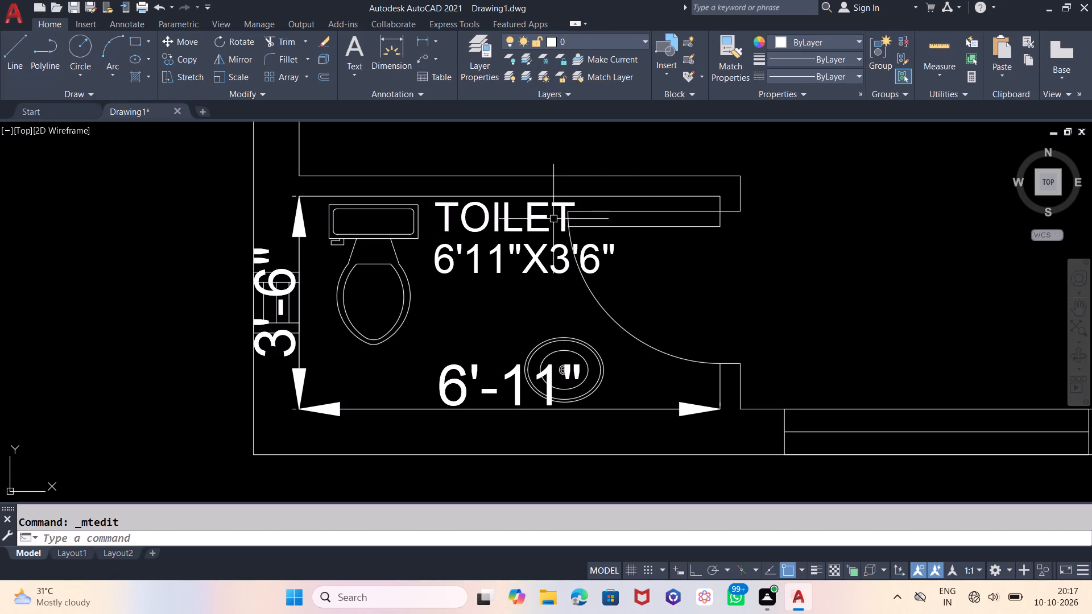
Scale the southwest toilet's name and size labels down together to just under half their size.
{"action": "left_click", "coordinate": [553, 219]}
{"action": "left_click", "coordinate": [544, 265]}
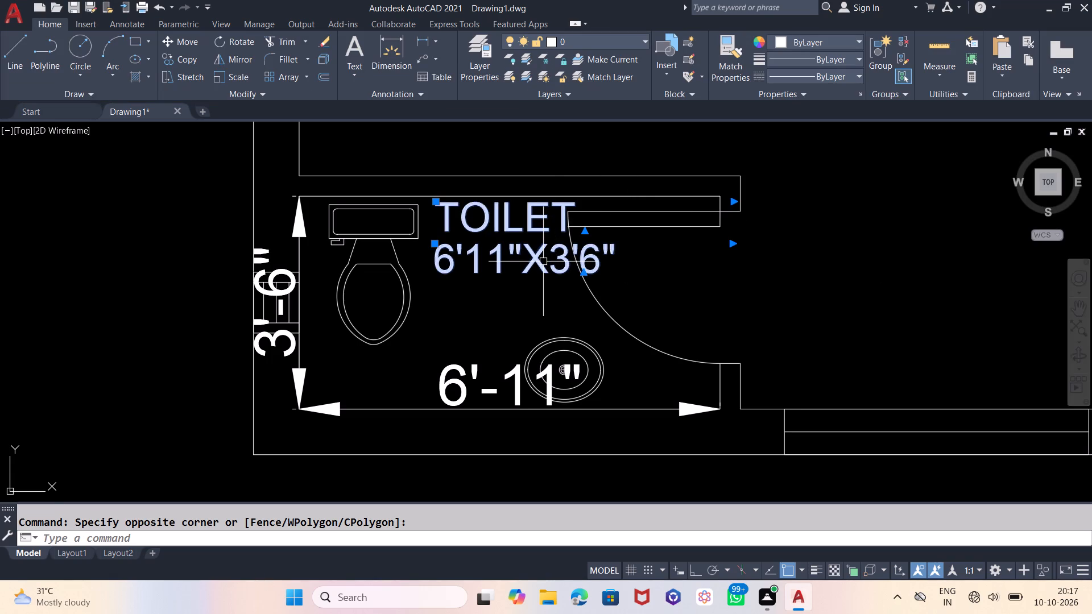
{"action": "type", "text": "SC"}
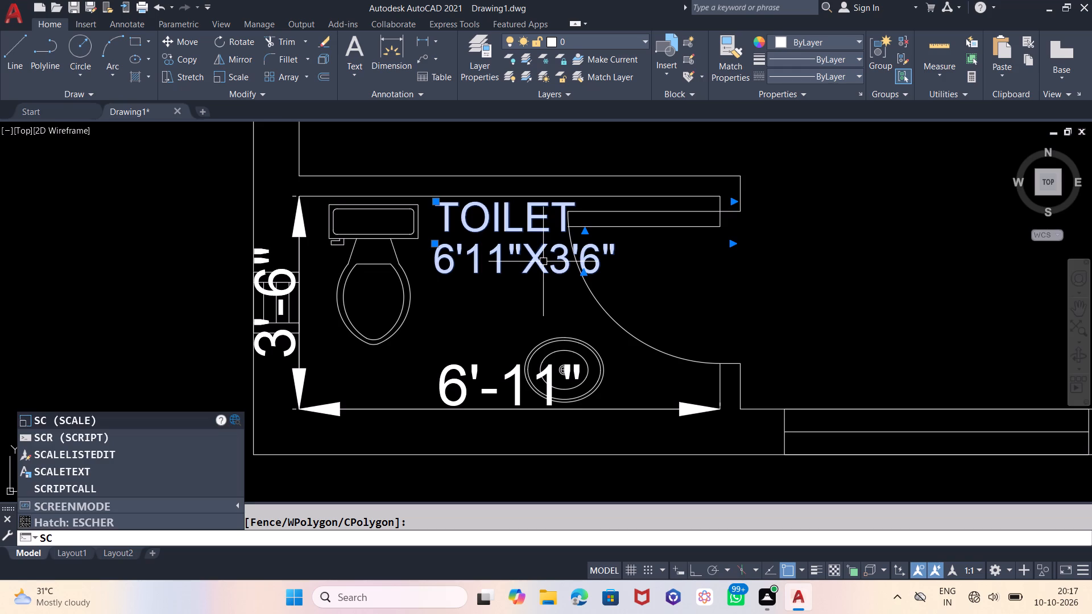
{"action": "key", "text": "Return"}
{"action": "left_click", "coordinate": [448, 287]}
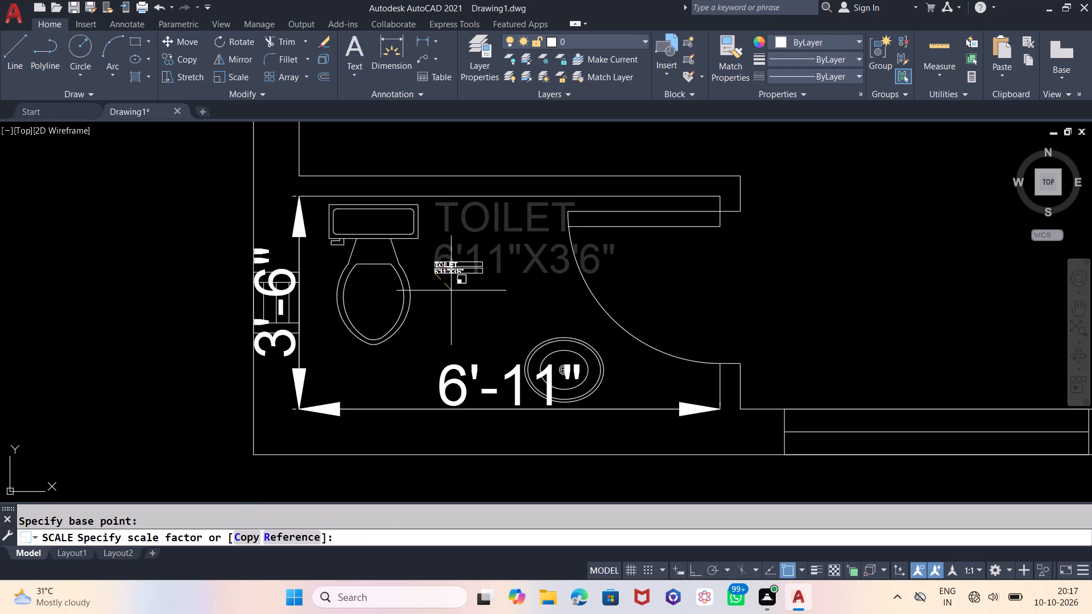
{"action": "left_click", "coordinate": [494, 297]}
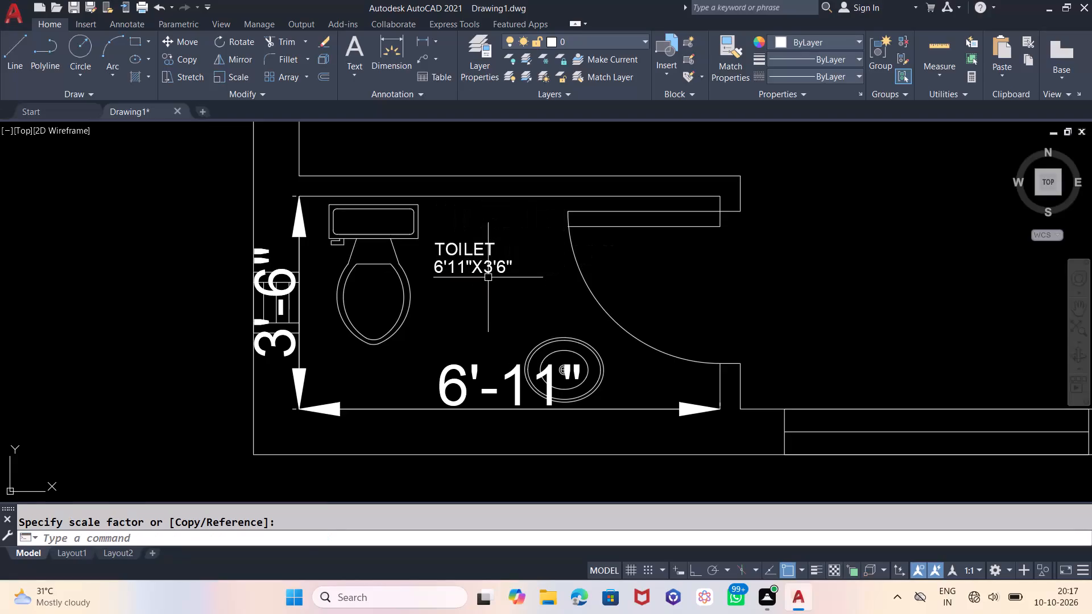
Delete the two temporary dimensions in the southwest toilet.
{"action": "left_click", "coordinate": [470, 370]}
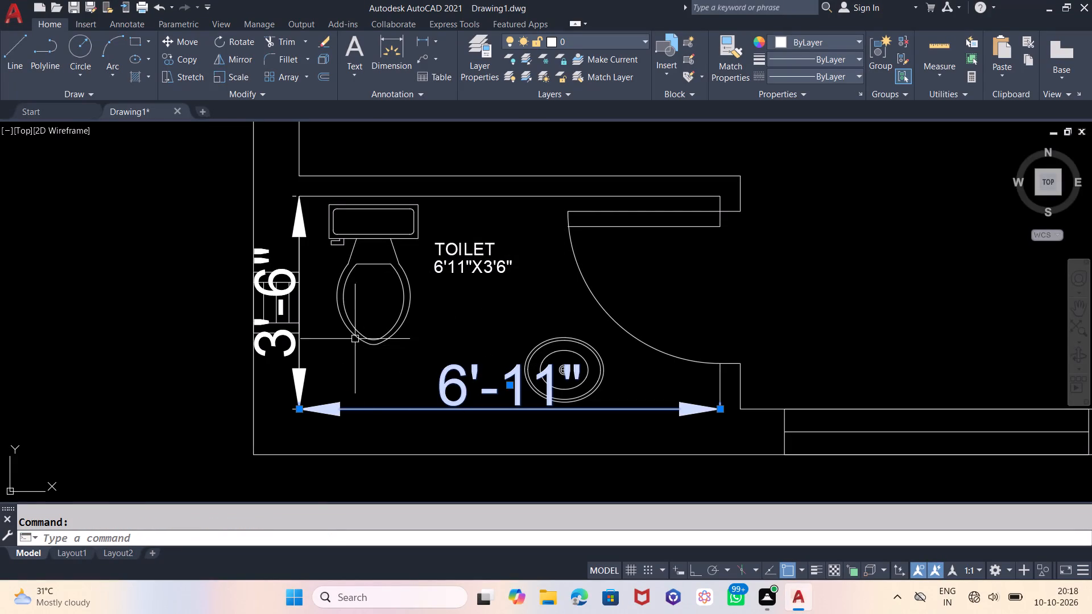
{"action": "left_click", "coordinate": [303, 234]}
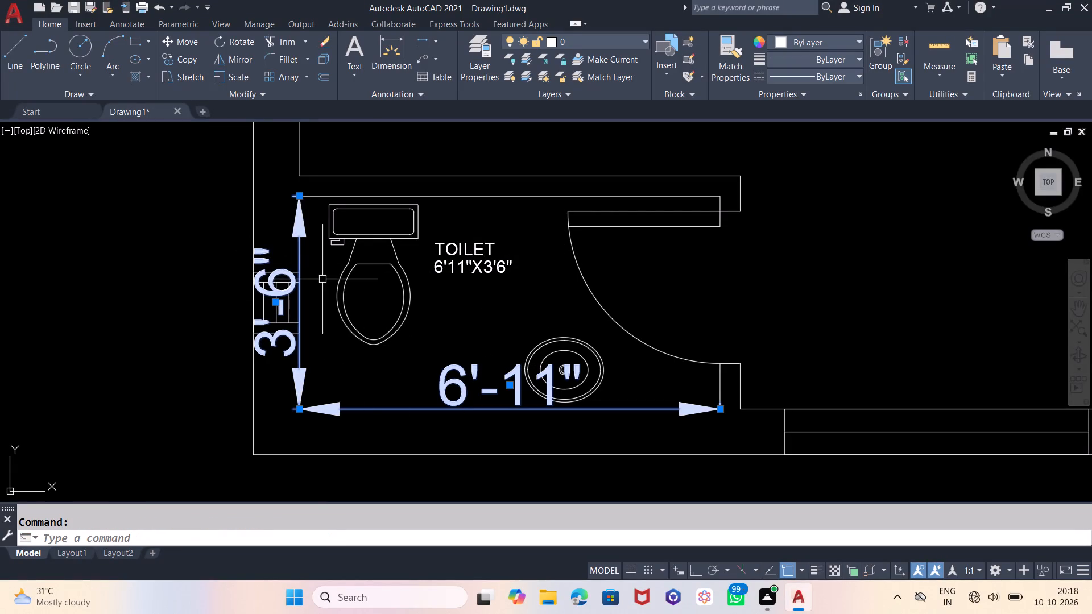
{"action": "key", "text": "Delete"}
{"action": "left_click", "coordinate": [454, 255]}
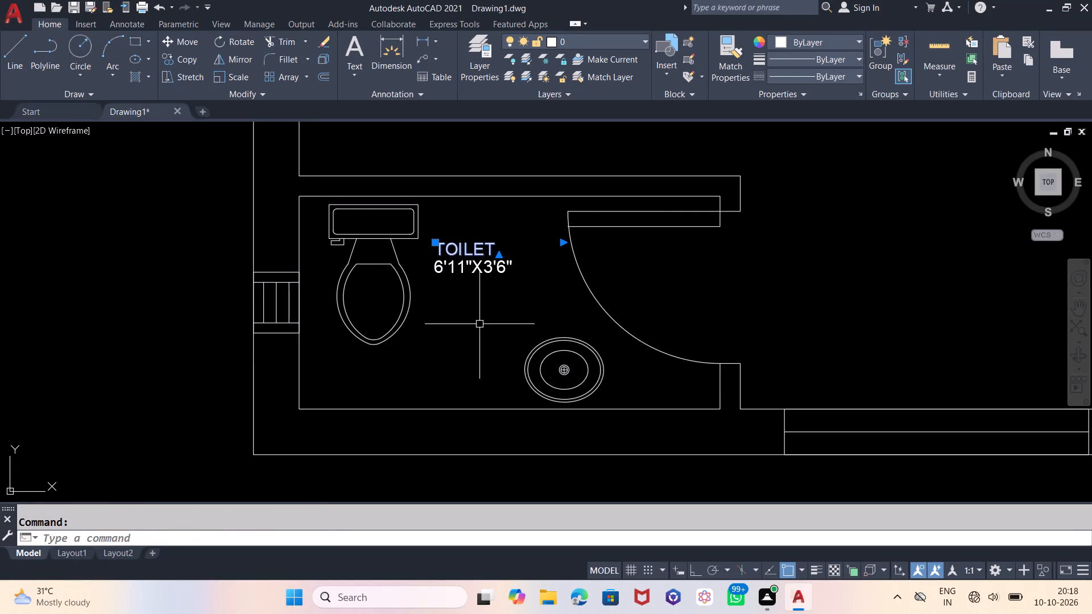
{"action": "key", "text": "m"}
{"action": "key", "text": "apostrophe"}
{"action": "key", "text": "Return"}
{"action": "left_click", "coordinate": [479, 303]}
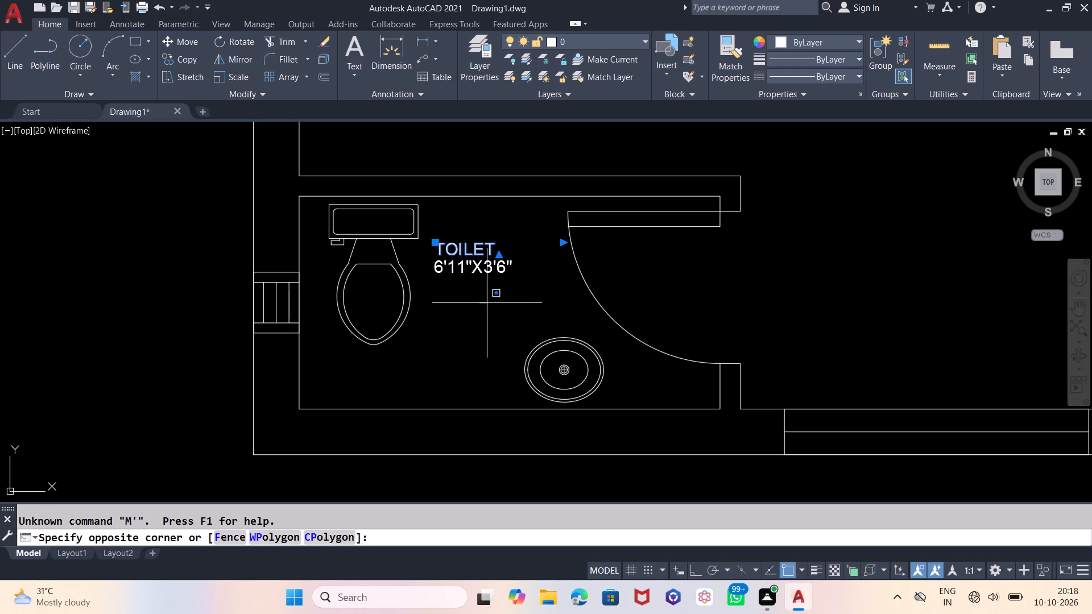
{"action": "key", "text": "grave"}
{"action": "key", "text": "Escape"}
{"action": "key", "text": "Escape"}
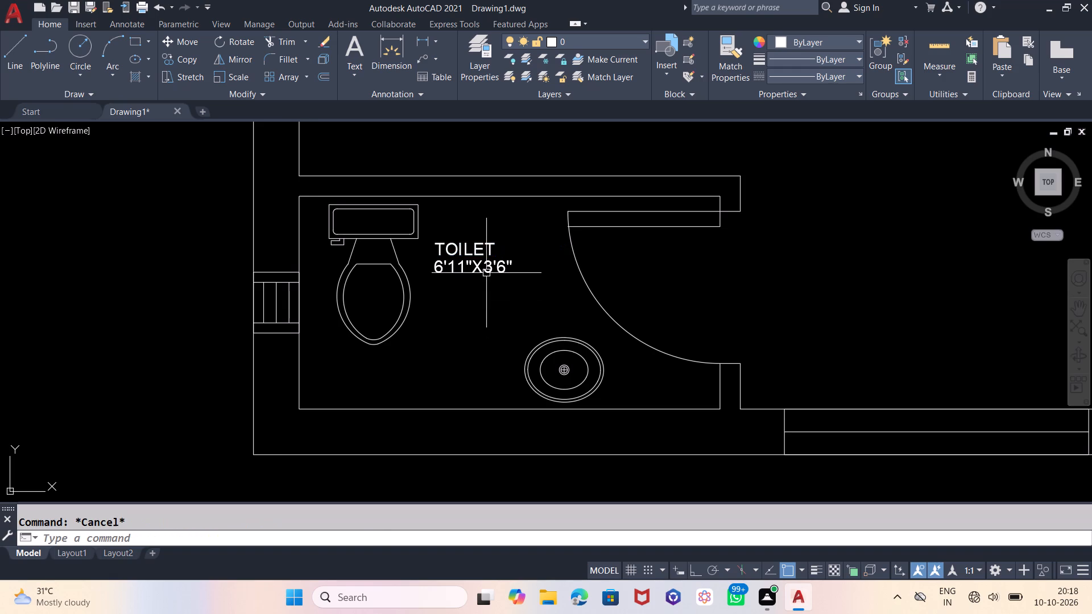
Move the southwest toilet's name and size labels together slightly southeast, into the clear space beside the WC.
{"action": "left_click", "coordinate": [485, 270]}
{"action": "left_click", "coordinate": [482, 243]}
{"action": "key", "text": "m"}
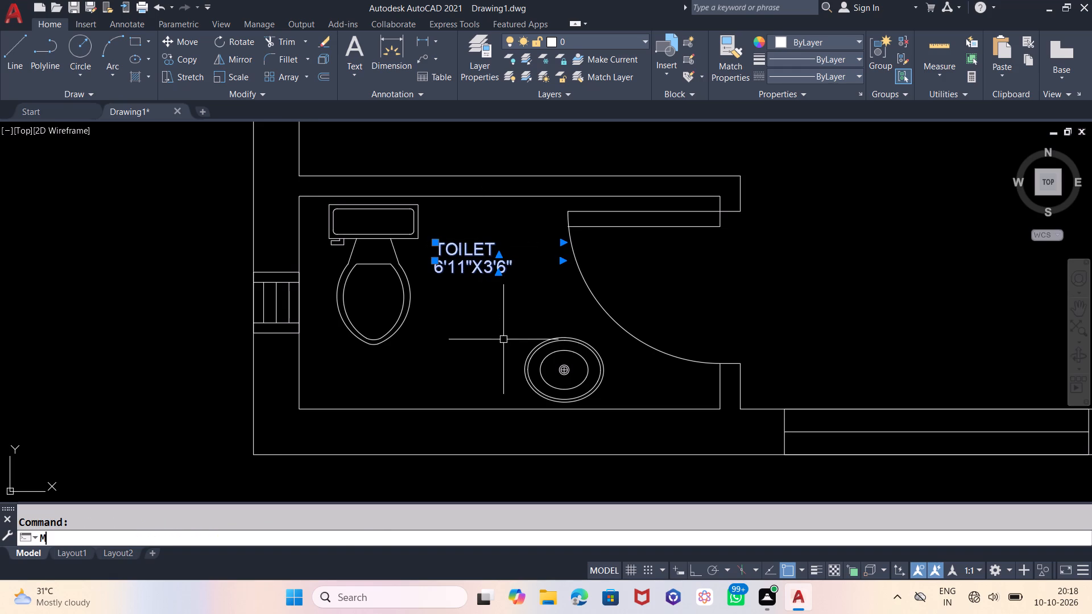
{"action": "key", "text": "Return"}
{"action": "left_click", "coordinate": [464, 335]}
{"action": "left_click", "coordinate": [475, 347]}
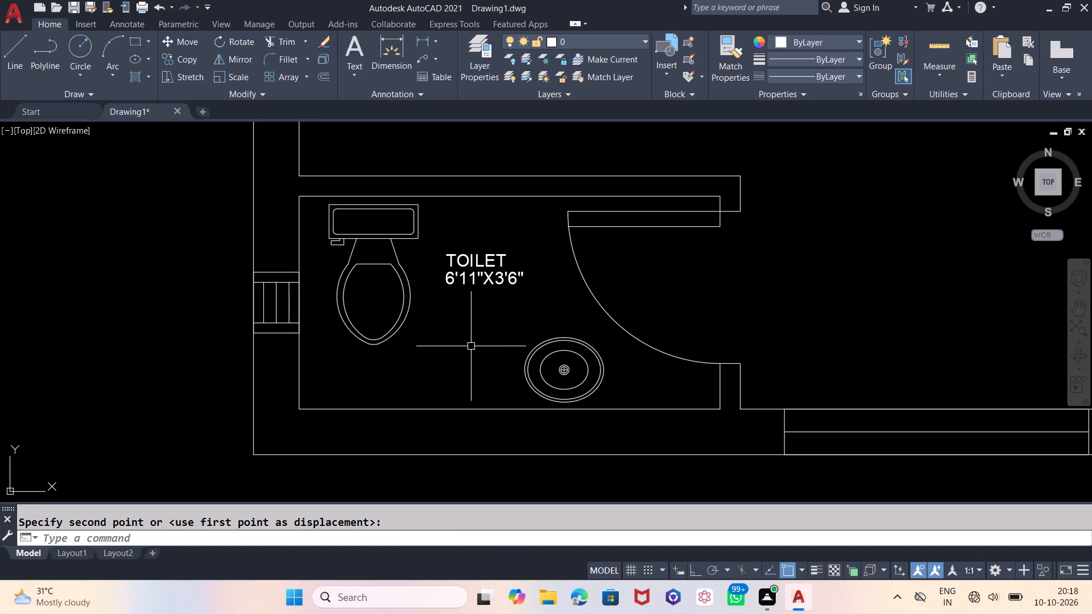
Change the MBR placeholder label in the staircase area to STAIR.
{"action": "scroll", "coordinate": [333, 297], "scroll_direction": "down", "scroll_amount": 2}
{"action": "scroll", "coordinate": [255, 303], "scroll_direction": "down", "scroll_amount": 1}
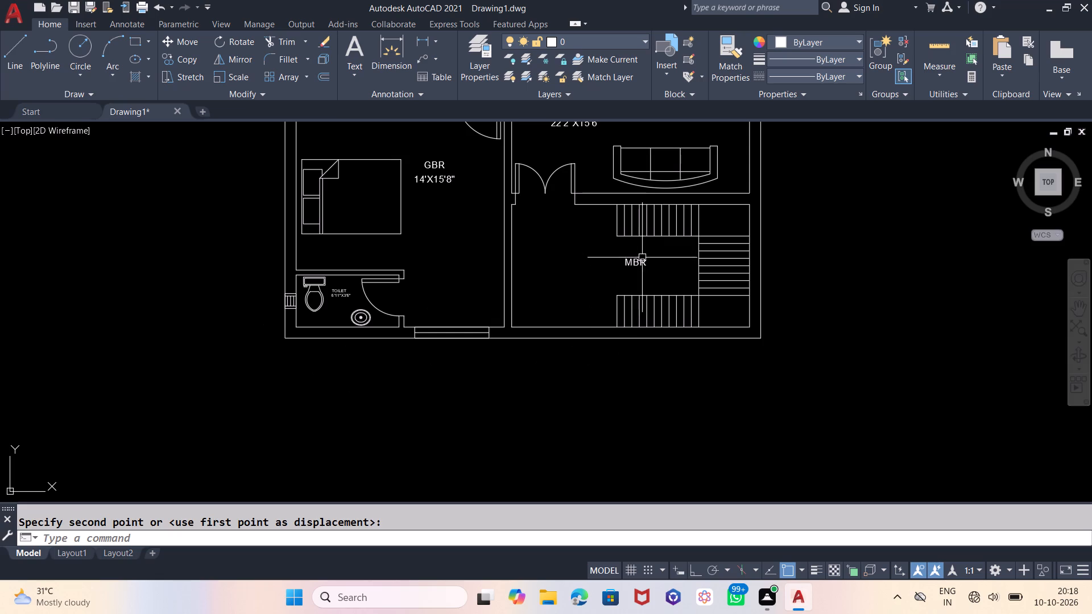
{"action": "double_click", "coordinate": [643, 260]}
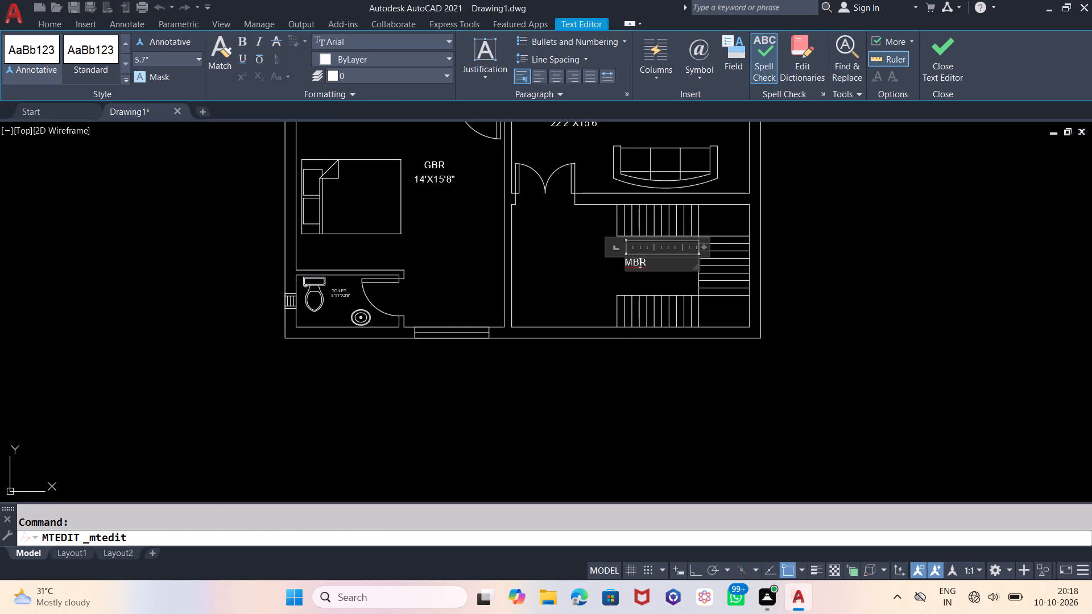
{"action": "key", "text": "Right"}
{"action": "key", "text": "BackSpace"}
{"action": "key", "text": "BackSpace"}
{"action": "key", "text": "BackSpace"}
{"action": "type", "text": "STAIRC"}
{"action": "key", "text": "BackSpace"}
{"action": "left_click", "coordinate": [601, 274]}
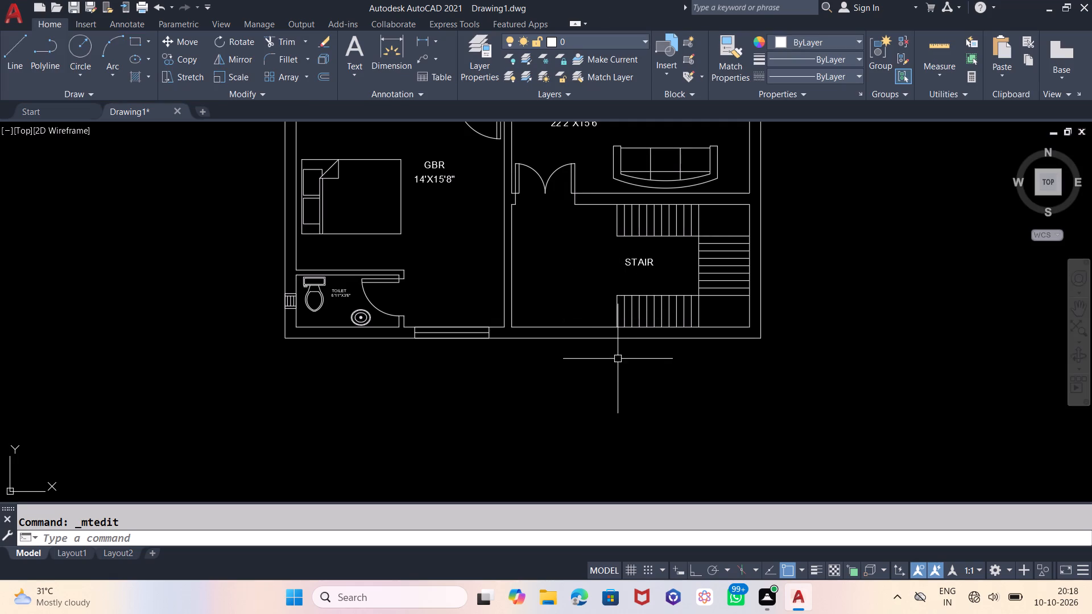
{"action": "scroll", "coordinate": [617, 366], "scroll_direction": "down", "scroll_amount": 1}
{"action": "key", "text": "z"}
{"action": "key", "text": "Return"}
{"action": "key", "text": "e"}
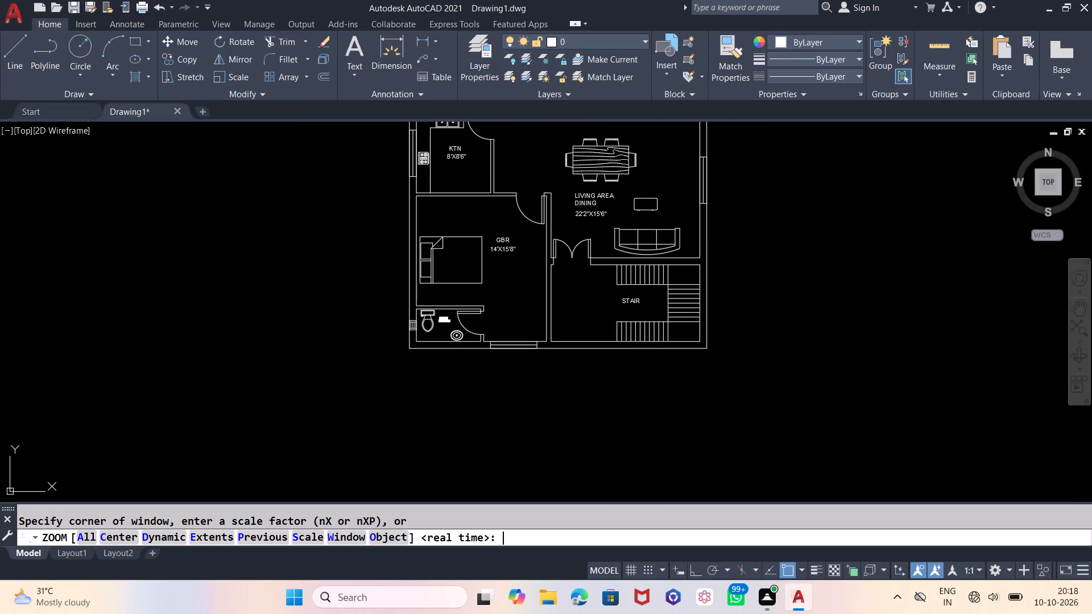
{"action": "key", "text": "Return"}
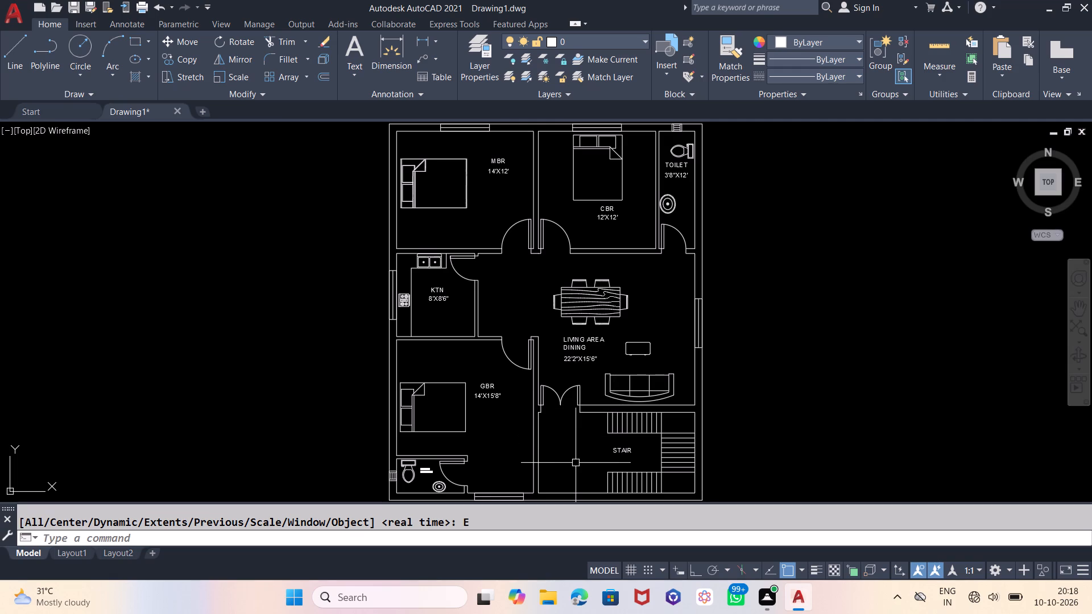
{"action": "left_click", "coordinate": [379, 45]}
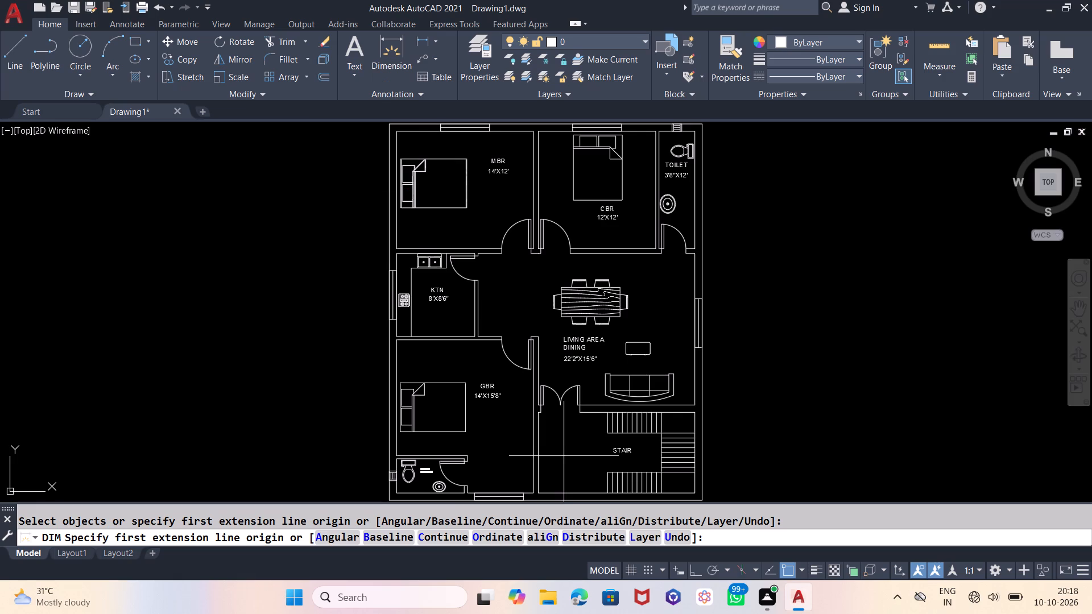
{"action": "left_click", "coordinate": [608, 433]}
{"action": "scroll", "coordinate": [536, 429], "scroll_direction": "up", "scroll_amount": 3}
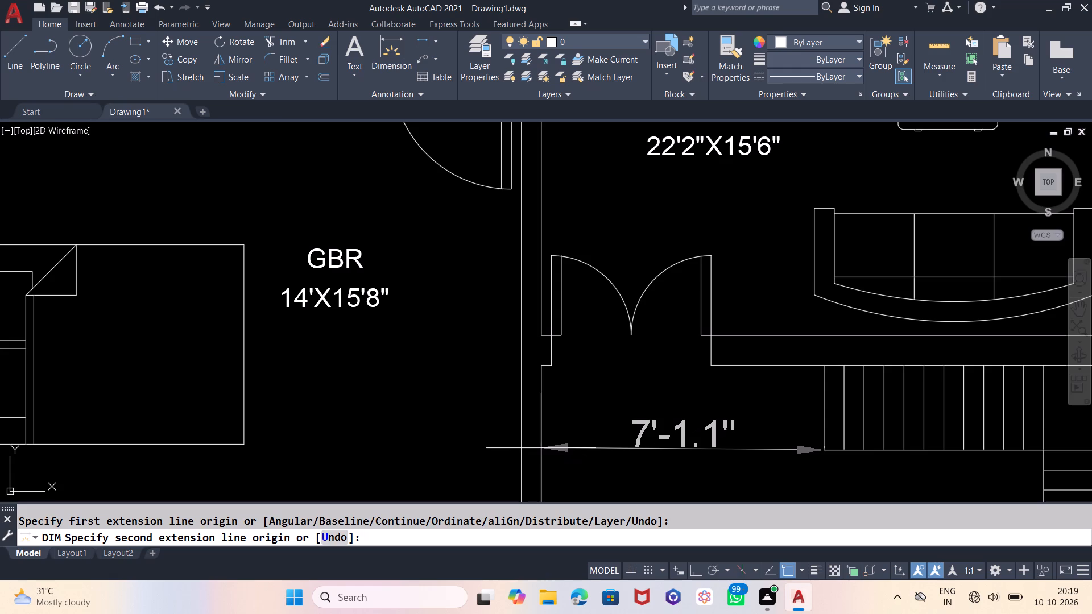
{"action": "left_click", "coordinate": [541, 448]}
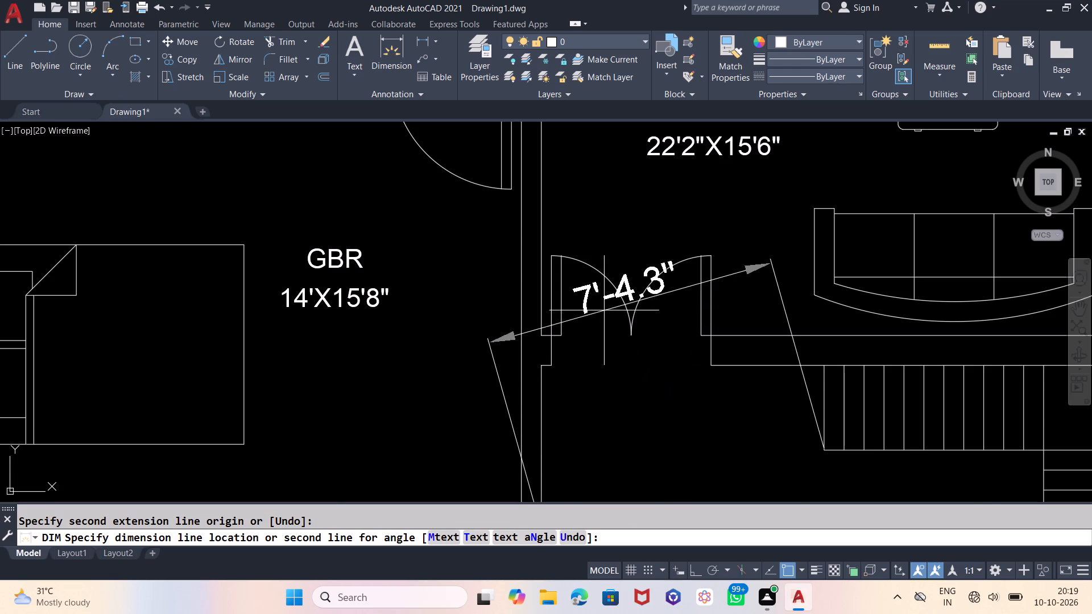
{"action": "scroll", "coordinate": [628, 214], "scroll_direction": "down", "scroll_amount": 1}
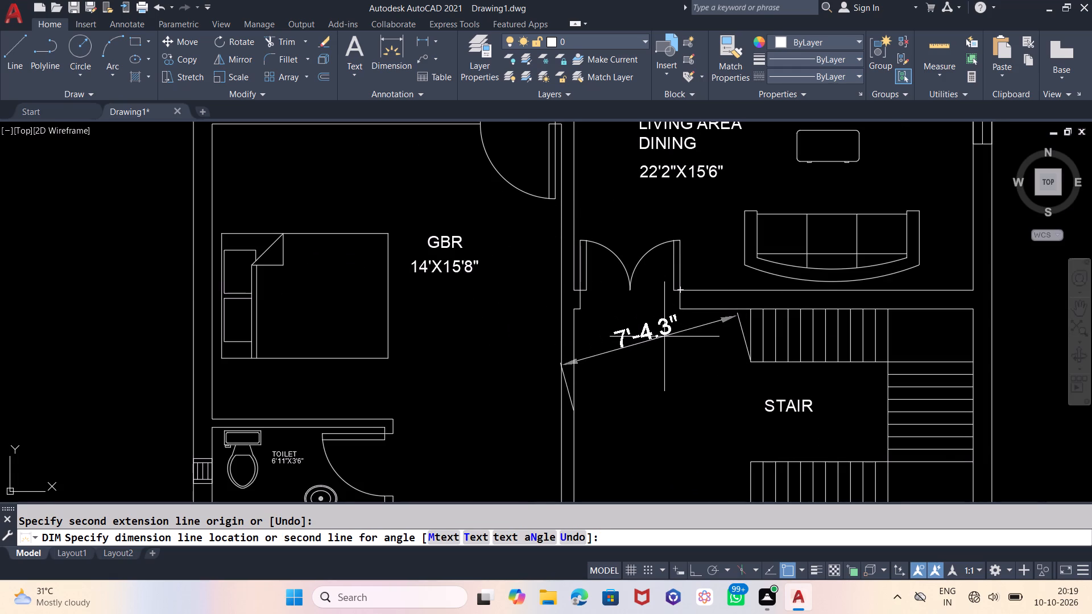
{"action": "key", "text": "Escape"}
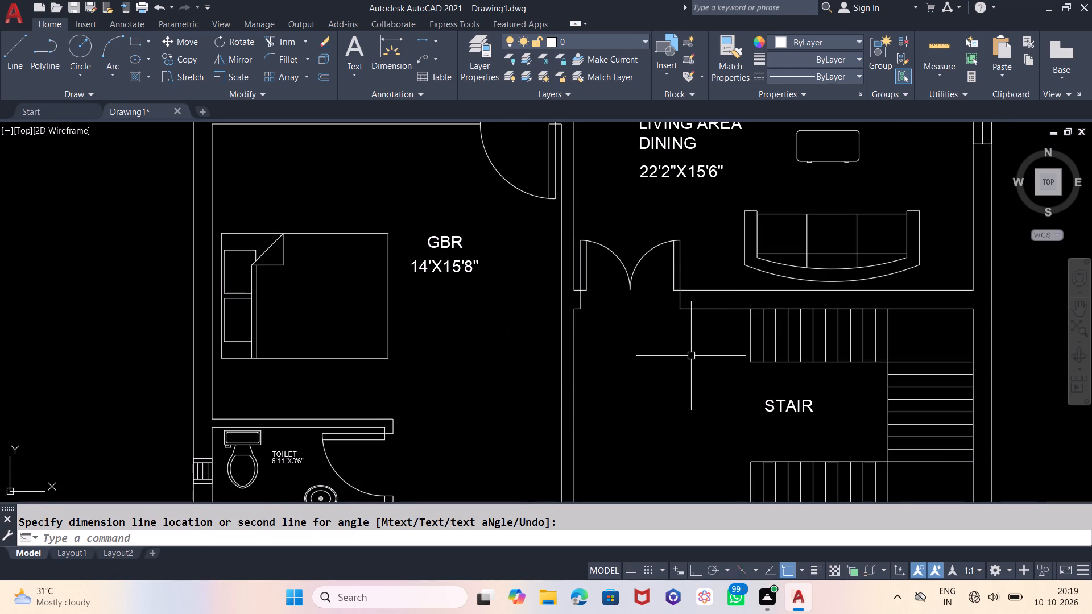
Fit the whole plan in view and save the drawing as 3BHK HALL 12 in the Desktop's WFHCAD folder.
{"action": "scroll", "coordinate": [706, 251], "scroll_direction": "down", "scroll_amount": 1}
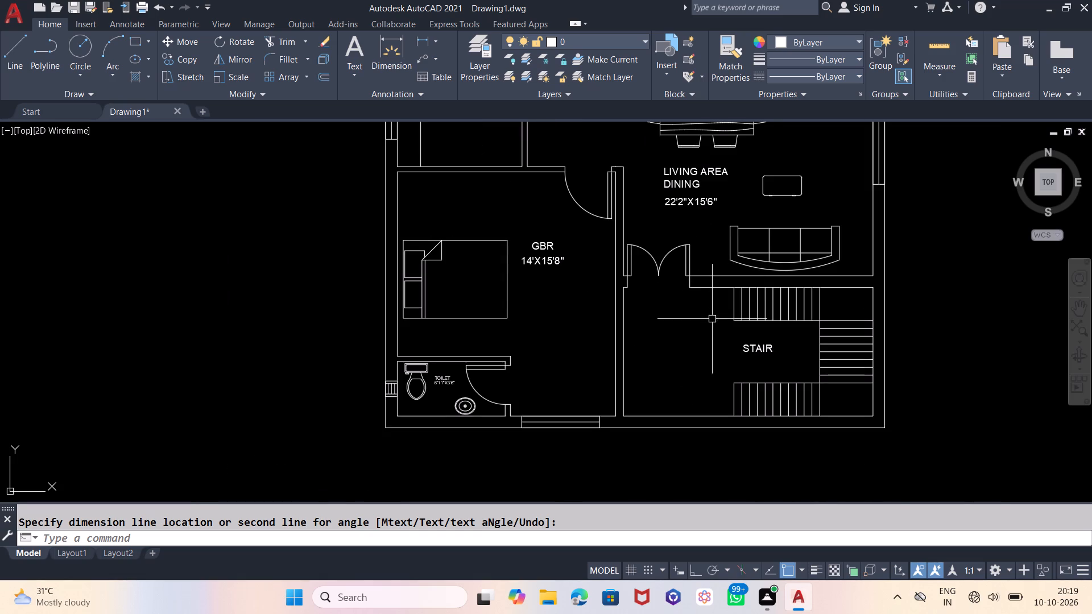
{"action": "key", "text": "z"}
{"action": "key", "text": "Return"}
{"action": "key", "text": "e"}
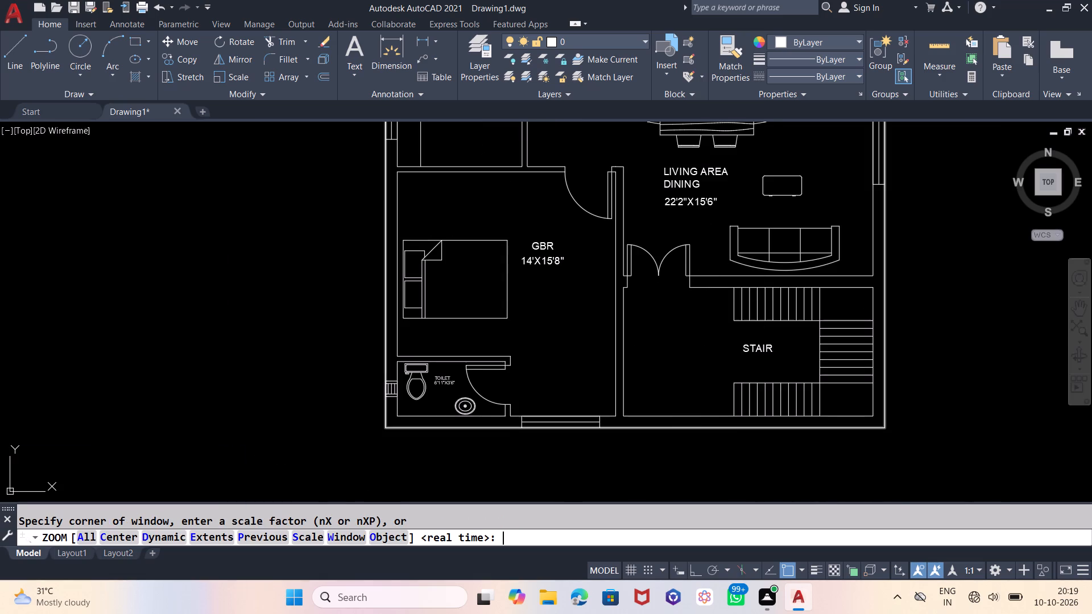
{"action": "key", "text": "Return"}
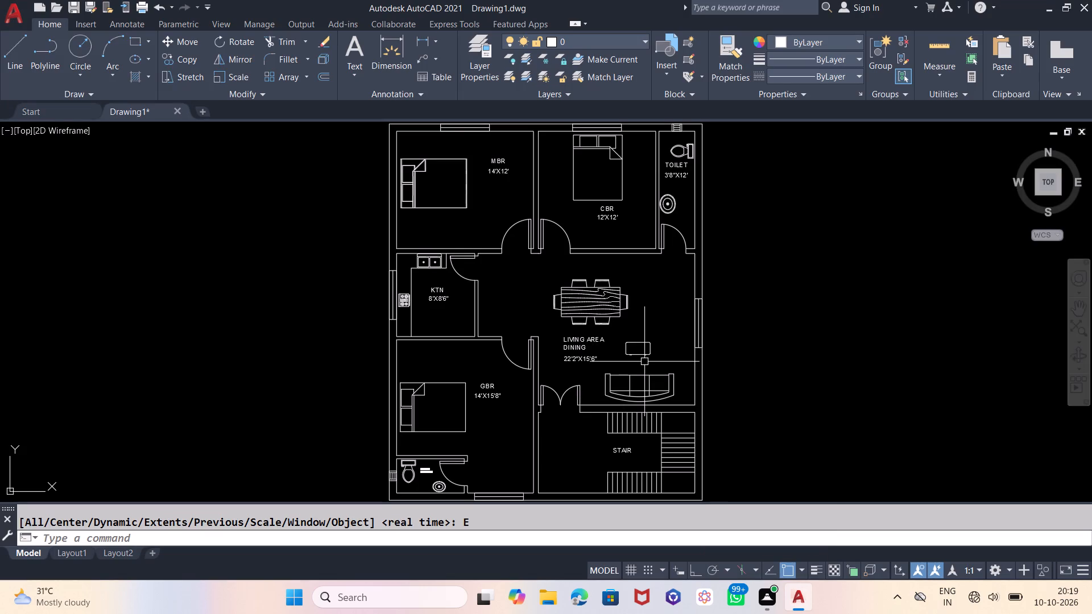
{"action": "key", "text": "ctrl+s"}
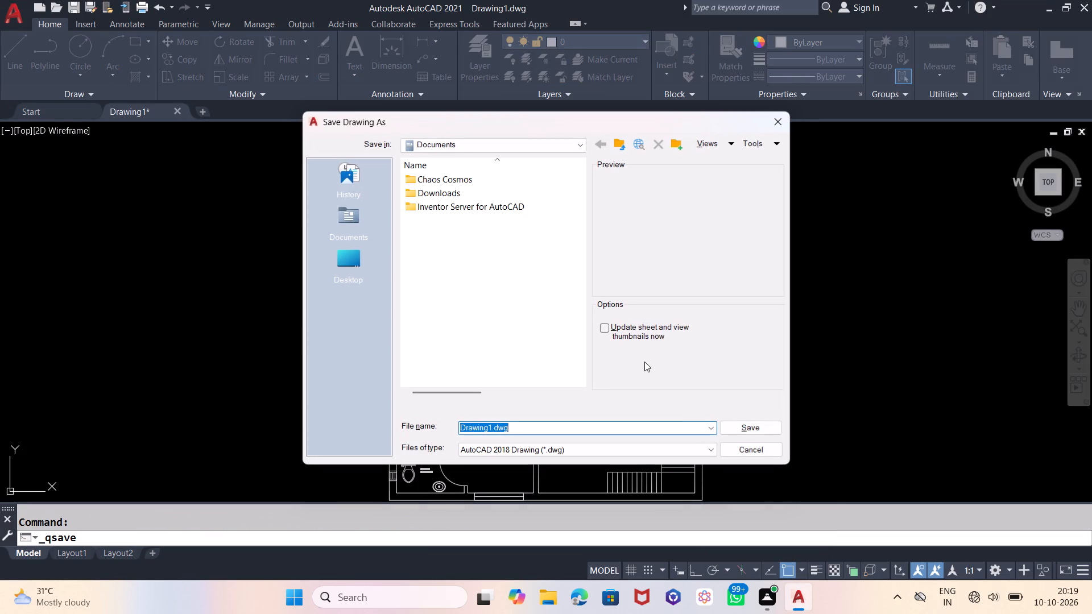
{"action": "double_click", "coordinate": [349, 265]}
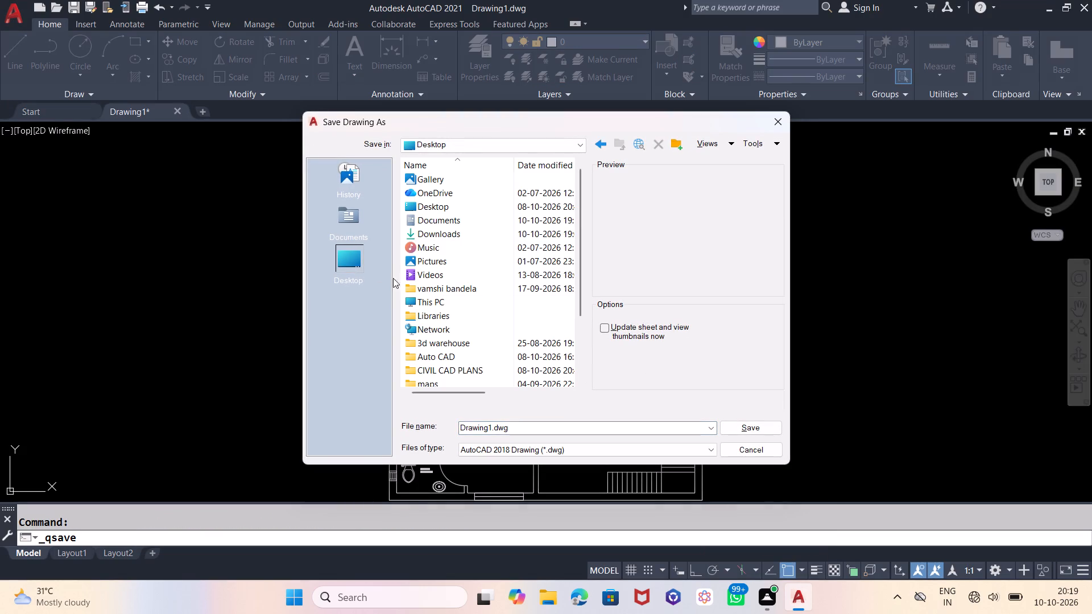
{"action": "scroll", "coordinate": [420, 343], "scroll_direction": "down", "scroll_amount": 2}
{"action": "double_click", "coordinate": [431, 358]}
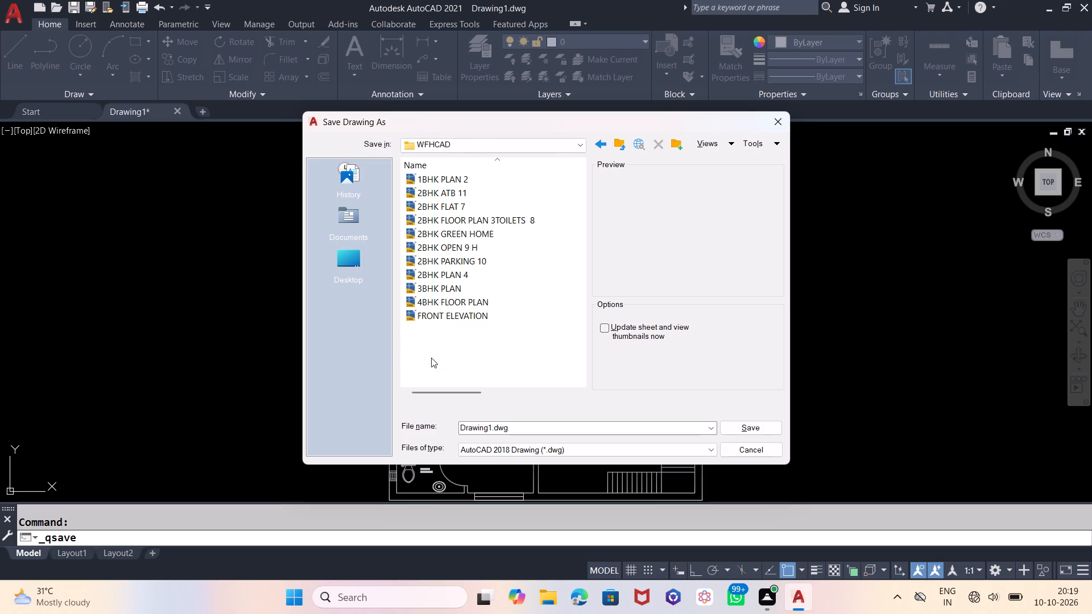
{"action": "left_click", "coordinate": [516, 430]}
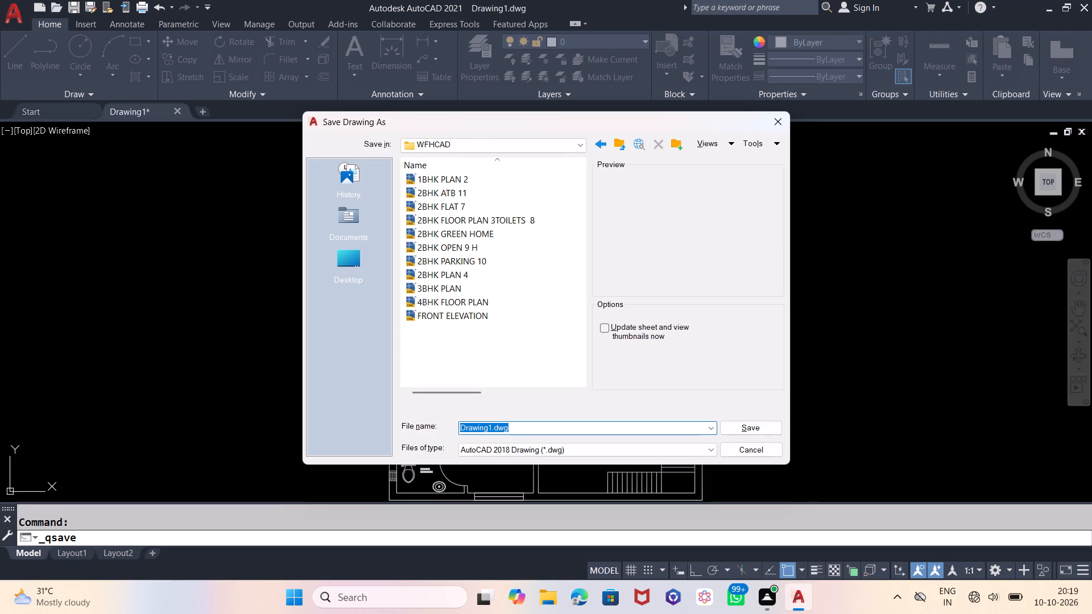
{"action": "type", "text": "3BHK"}
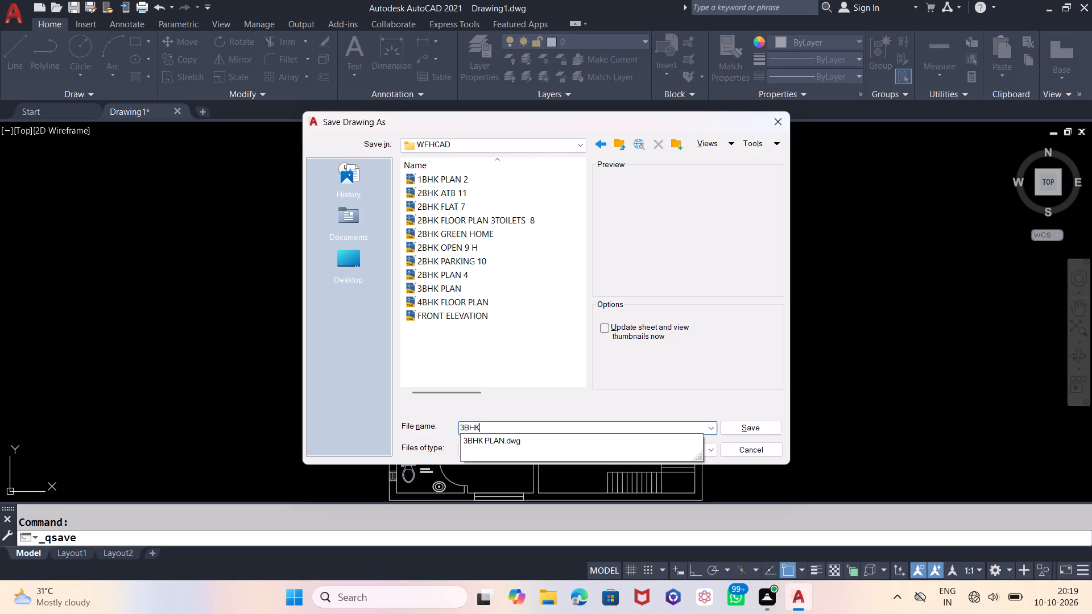
{"action": "key", "text": "space"}
{"action": "type", "text": "ATB"}
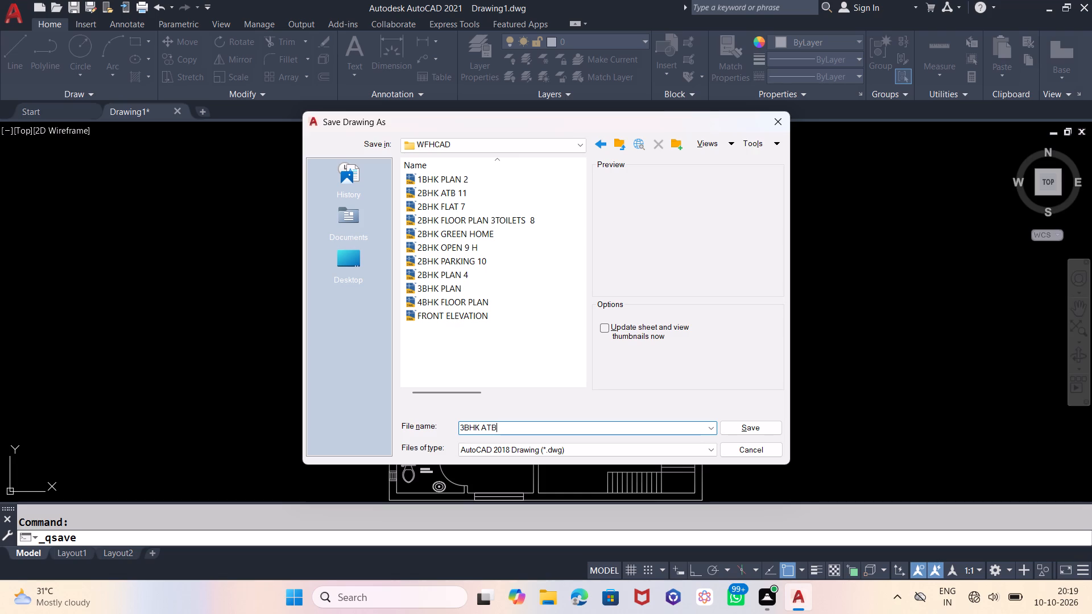
{"action": "key", "text": "BackSpace"}
{"action": "key", "text": "BackSpace"}
{"action": "key", "text": "BackSpace"}
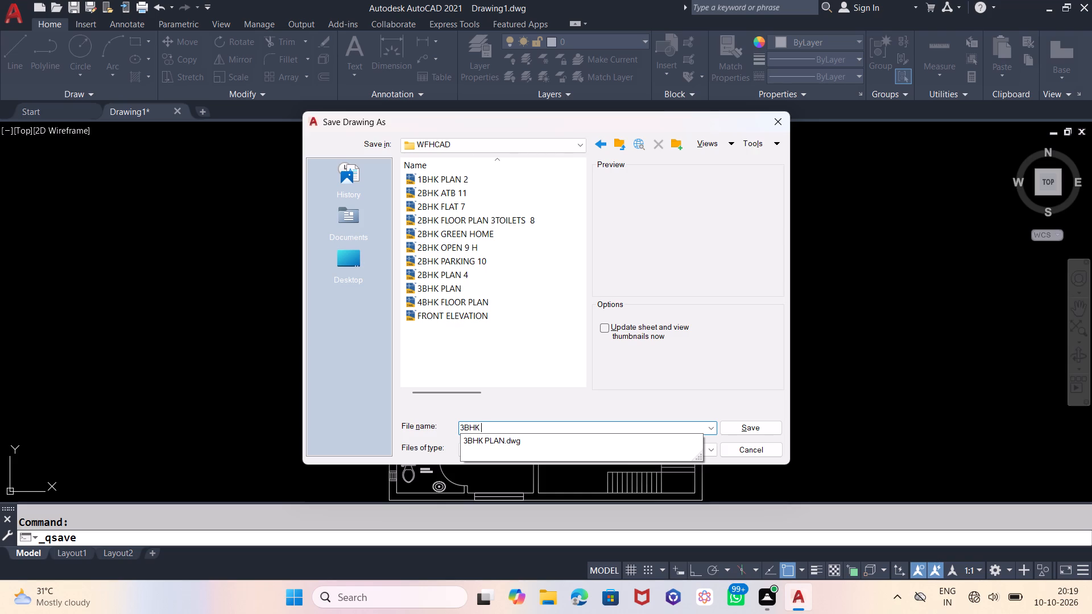
{"action": "type", "text": "HALL"}
{"action": "key", "text": "space"}
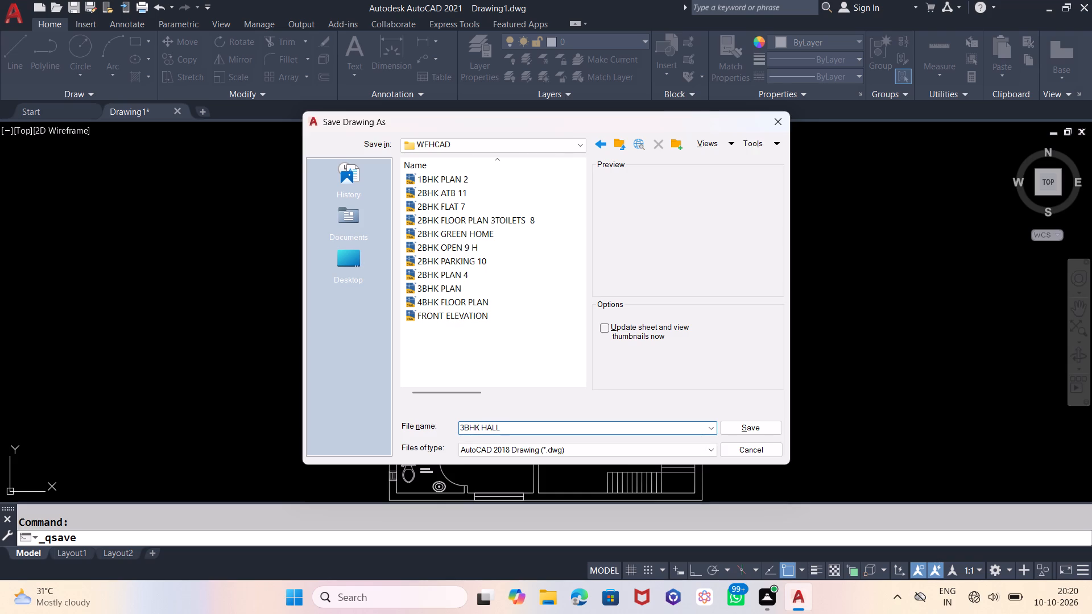
{"action": "type", "text": "12"}
{"action": "left_click", "coordinate": [733, 429]}
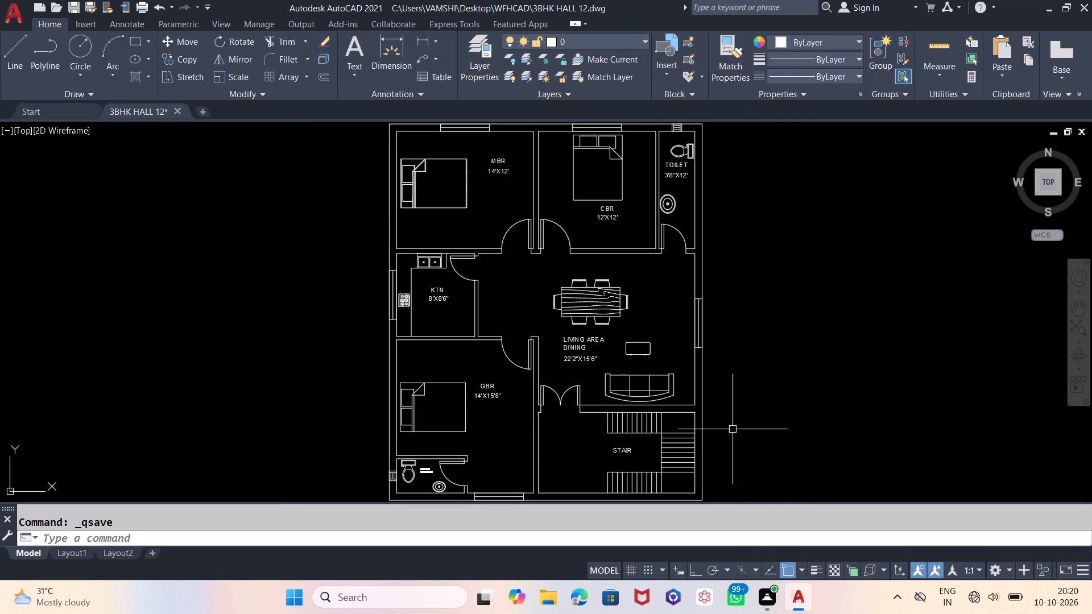
Set up a plot with the DWG To PDF.pc3 plotter and ISO full bleed A4 (210.00 x 297.00 MM) paper.
{"action": "key", "text": "ctrl+p"}
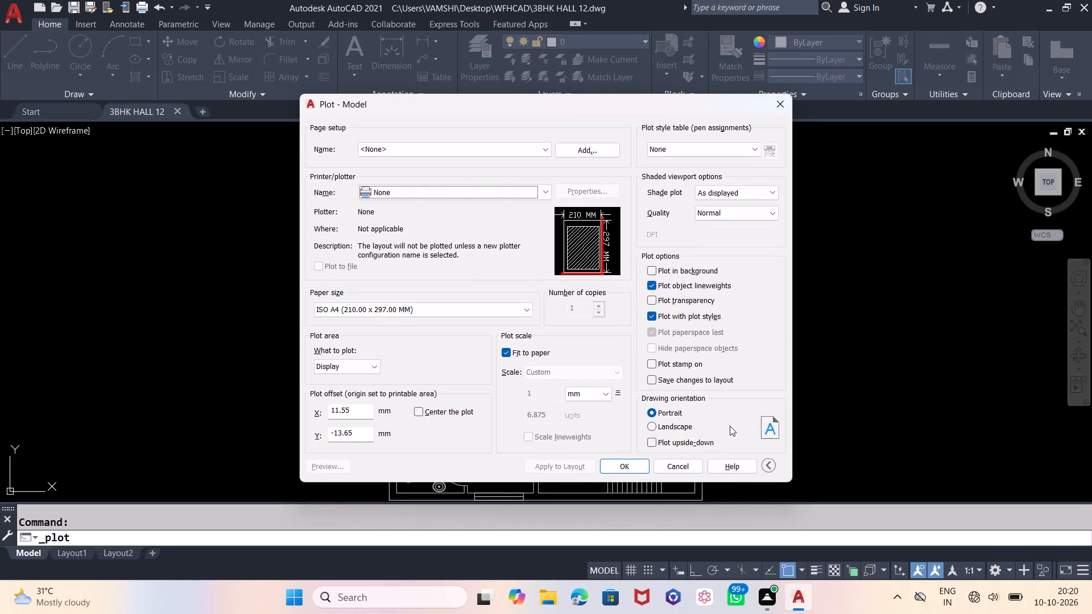
{"action": "left_click", "coordinate": [475, 194]}
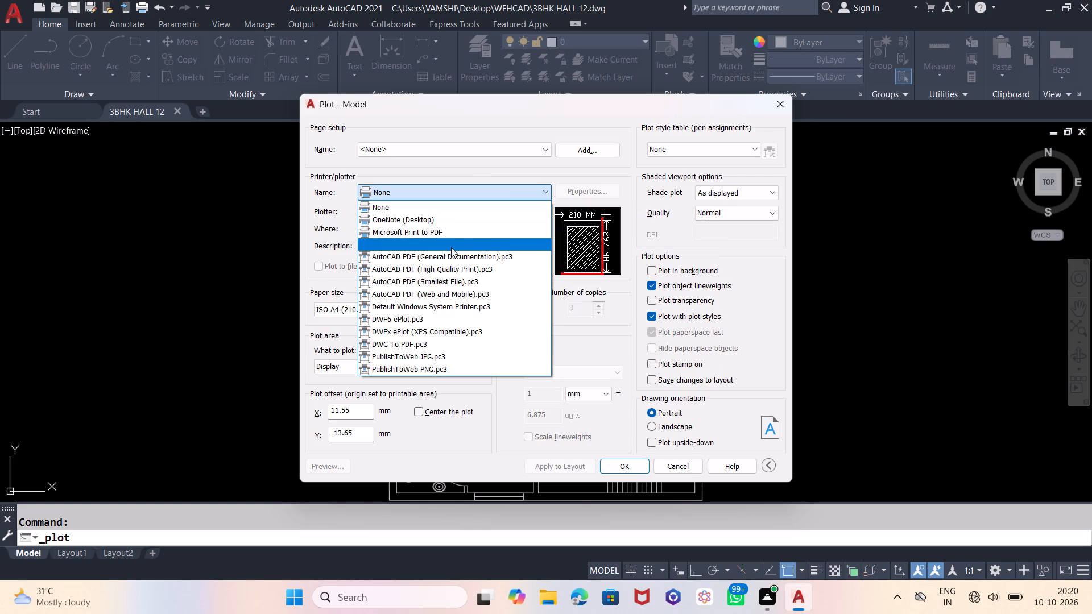
{"action": "left_click", "coordinate": [415, 343]}
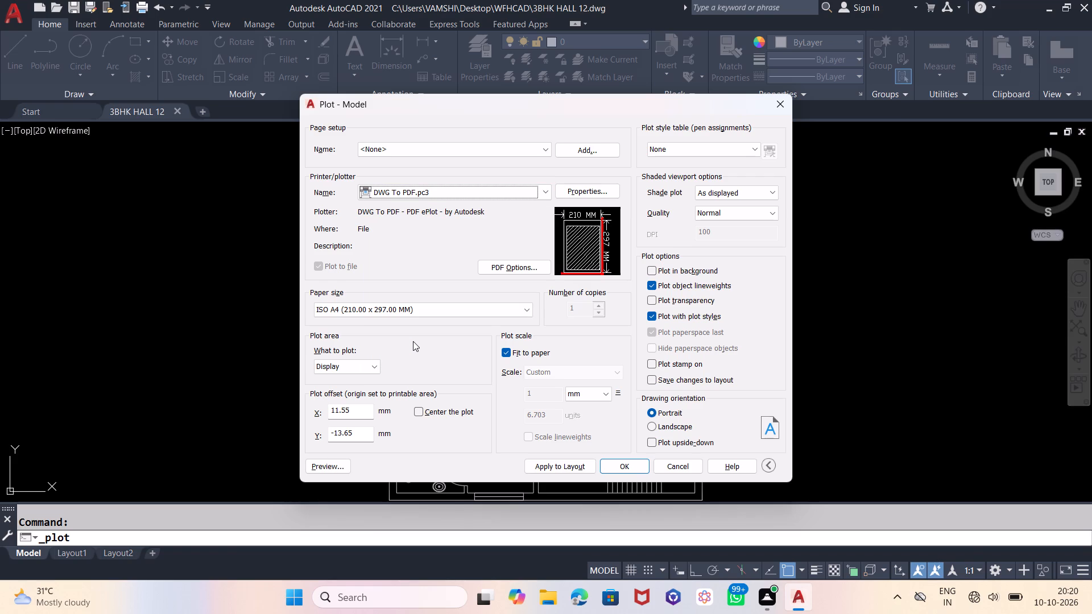
{"action": "left_click", "coordinate": [421, 308]}
{"action": "scroll", "coordinate": [378, 354], "scroll_direction": "up", "scroll_amount": 12}
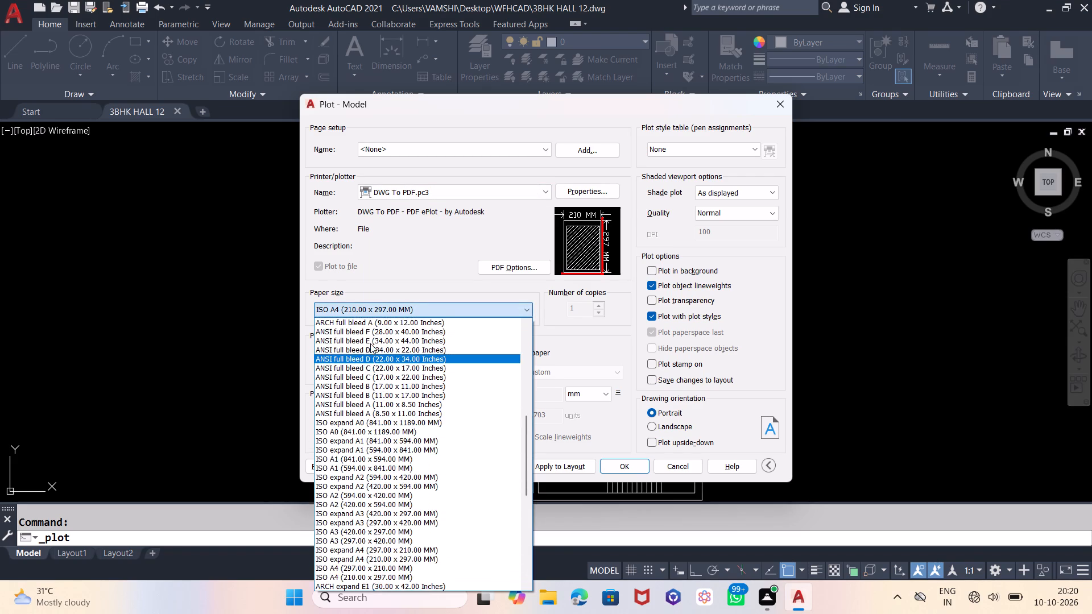
{"action": "scroll", "coordinate": [370, 352], "scroll_direction": "up", "scroll_amount": 8}
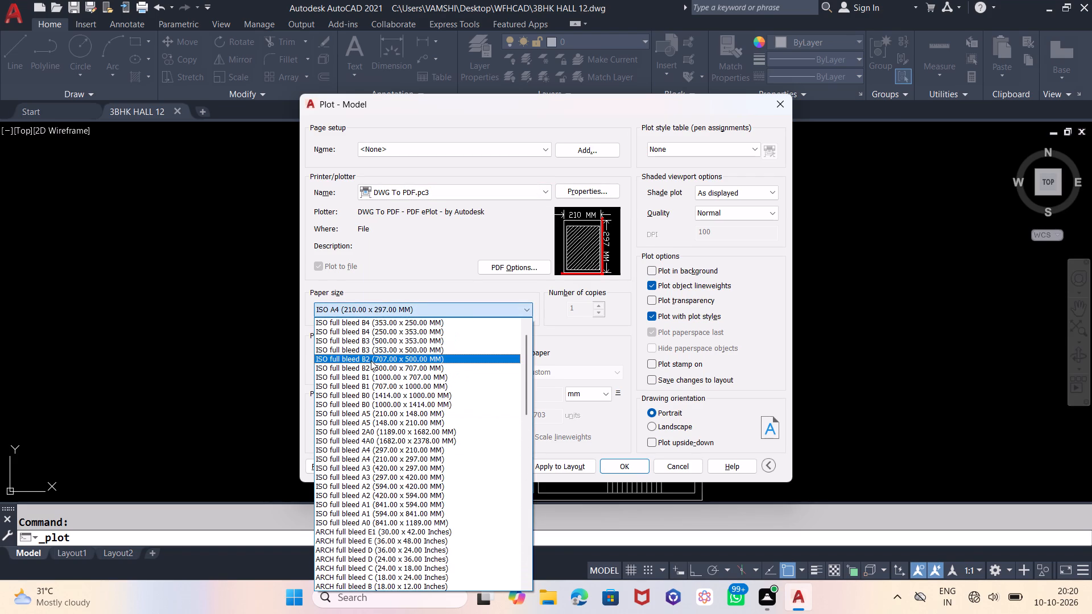
{"action": "scroll", "coordinate": [371, 360], "scroll_direction": "up", "scroll_amount": 19}
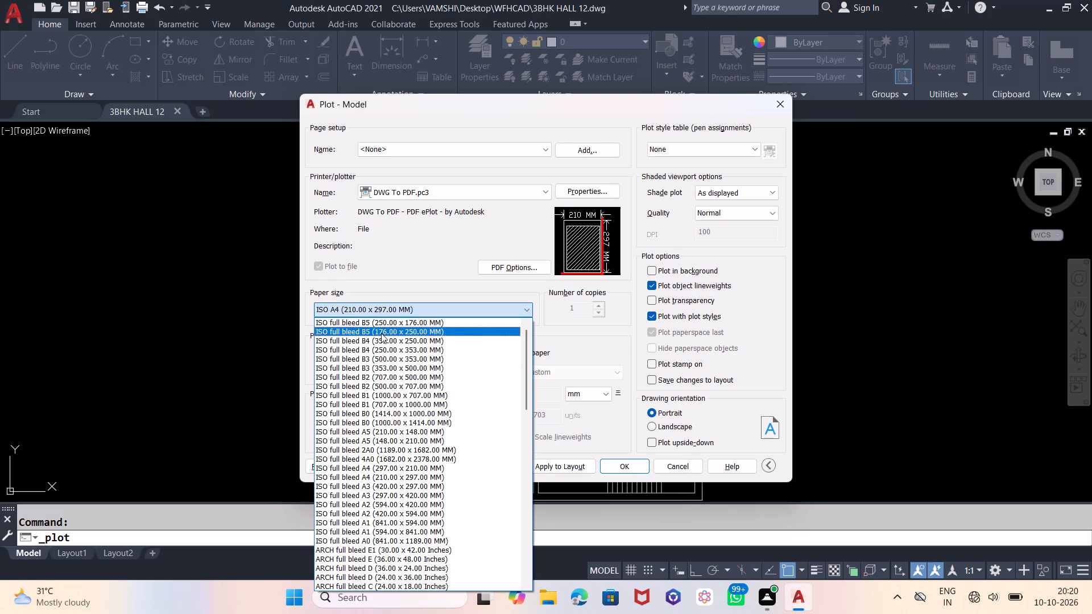
{"action": "scroll", "coordinate": [388, 405], "scroll_direction": "down", "scroll_amount": 1}
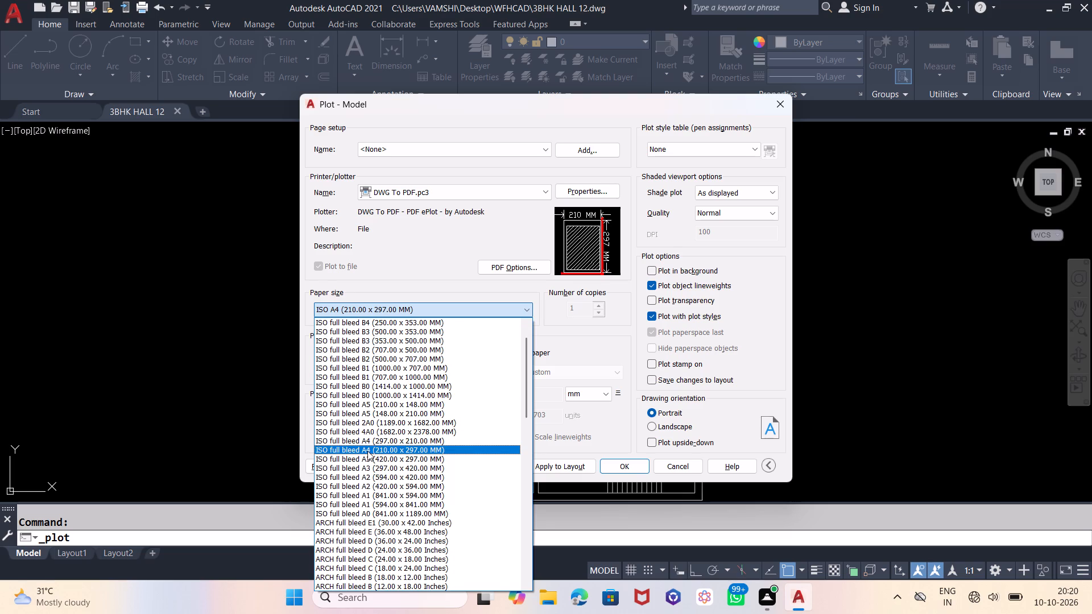
{"action": "left_click", "coordinate": [367, 451]}
Set the plot area to a window enclosing the whole floor plan, from its southwest to its northeast outer corner.
{"action": "left_click", "coordinate": [358, 368]}
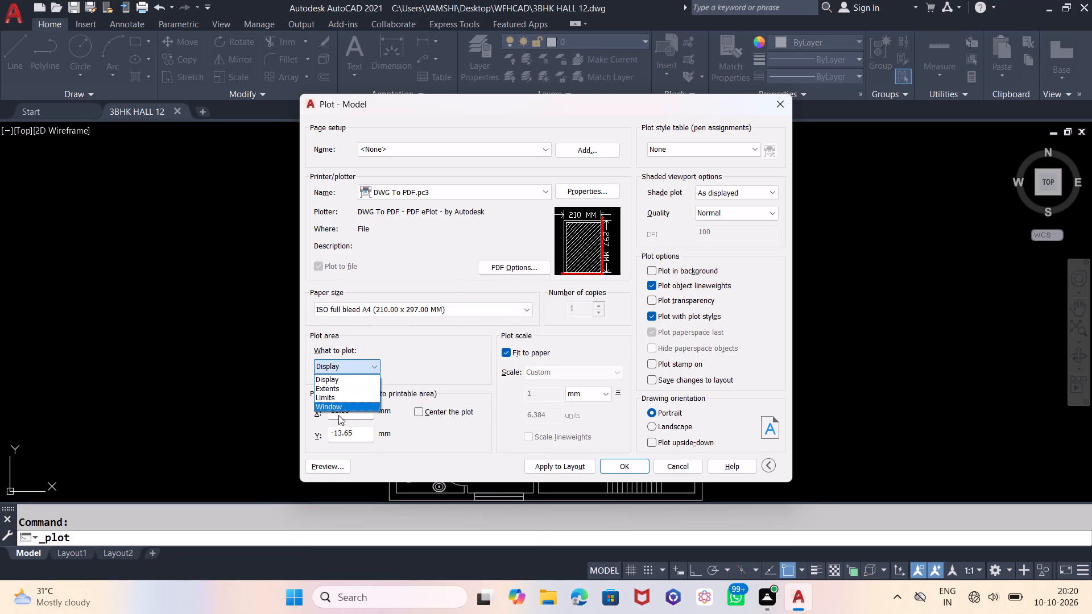
{"action": "left_click", "coordinate": [339, 405]}
{"action": "scroll", "coordinate": [346, 413], "scroll_direction": "down", "scroll_amount": 1}
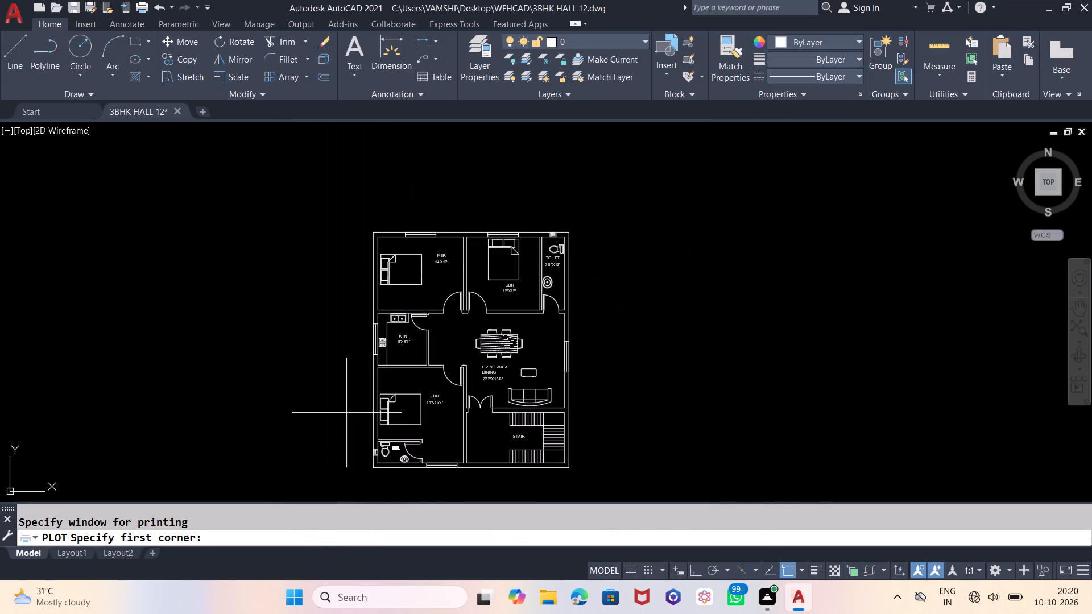
{"action": "scroll", "coordinate": [366, 470], "scroll_direction": "up", "scroll_amount": 2}
{"action": "left_click", "coordinate": [377, 476]}
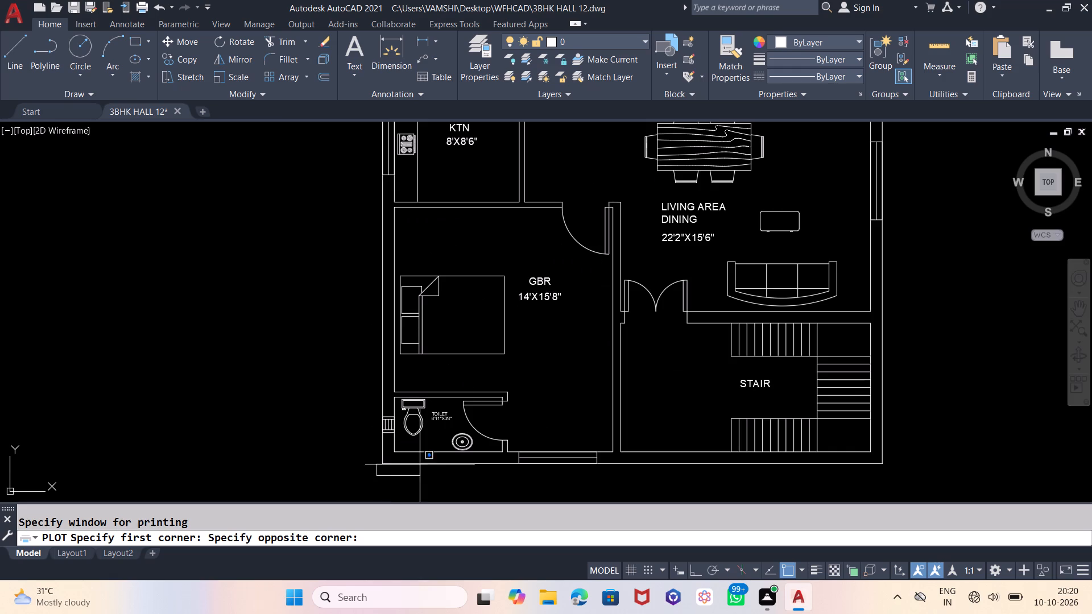
{"action": "middle_click_drag", "start_coordinate": [712, 223], "coordinate": [570, 446]}
{"action": "scroll", "coordinate": [627, 379], "scroll_direction": "down", "scroll_amount": 1}
{"action": "scroll", "coordinate": [570, 437], "scroll_direction": "down", "scroll_amount": 2}
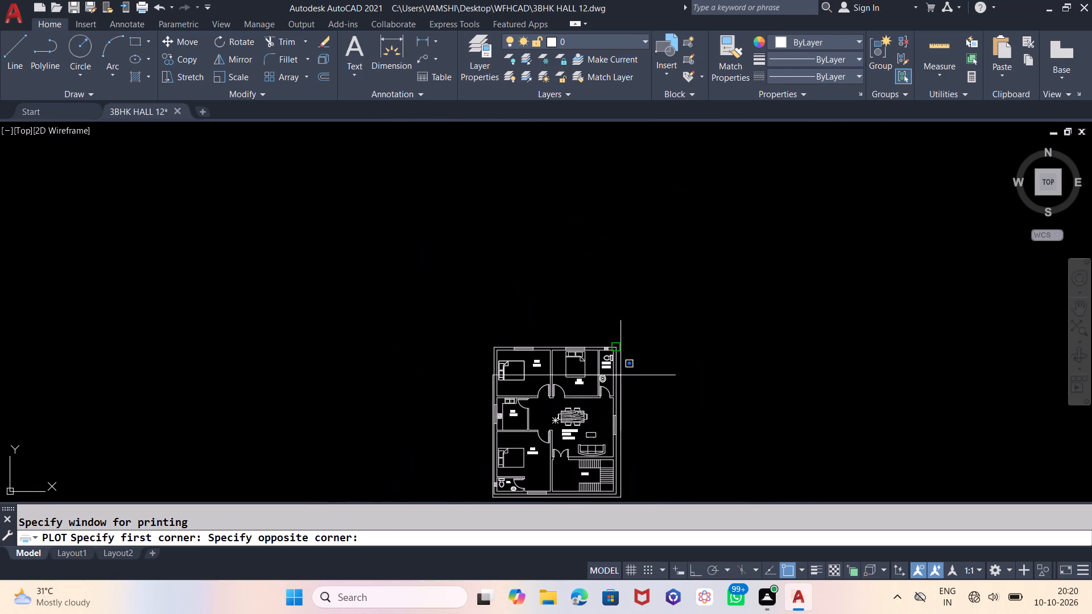
{"action": "scroll", "coordinate": [620, 341], "scroll_direction": "up", "scroll_amount": 2}
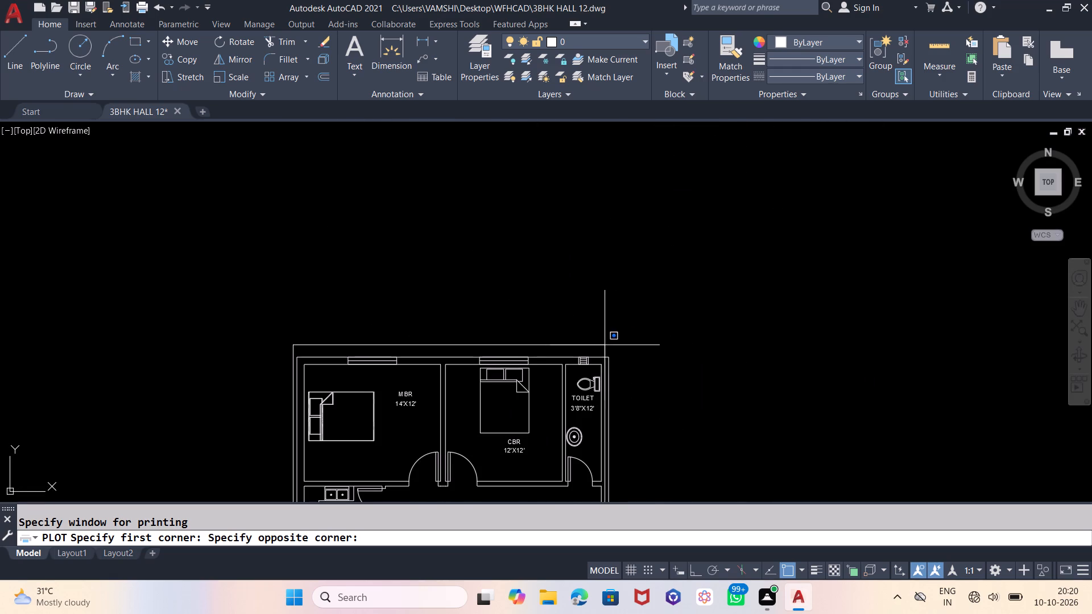
{"action": "left_click", "coordinate": [614, 349]}
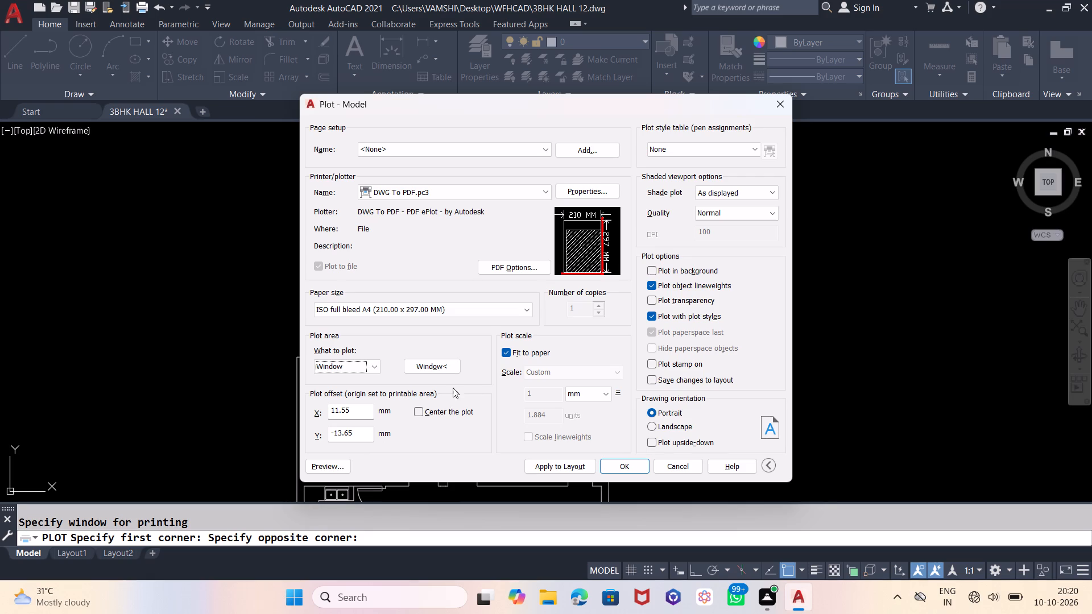
Center the plot on the paper, check its preview, and apply the plot settings to the layout.
{"action": "left_click", "coordinate": [421, 410]}
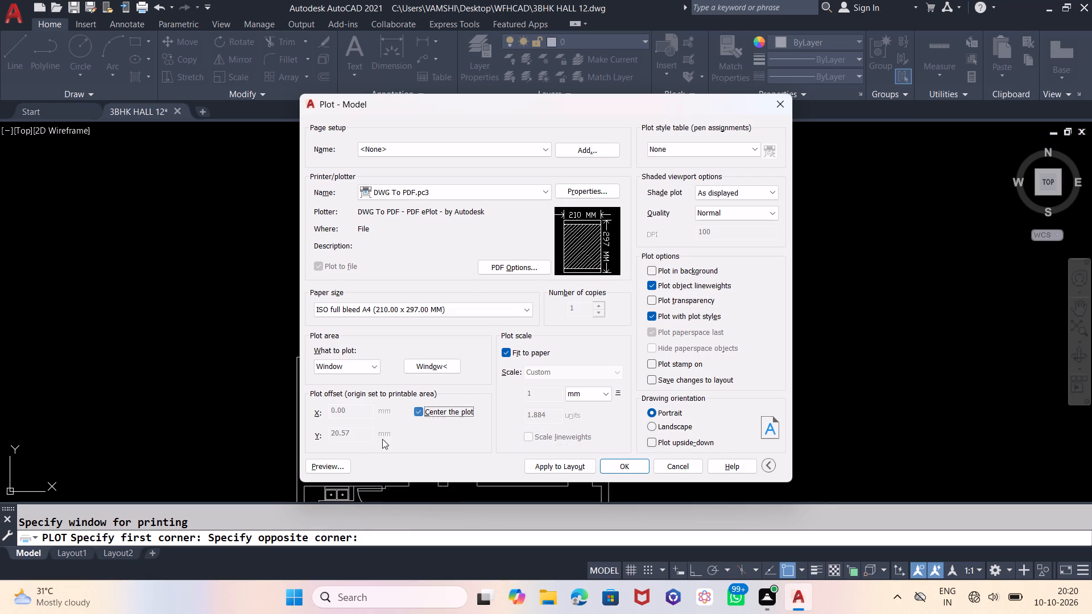
{"action": "left_click", "coordinate": [330, 468]}
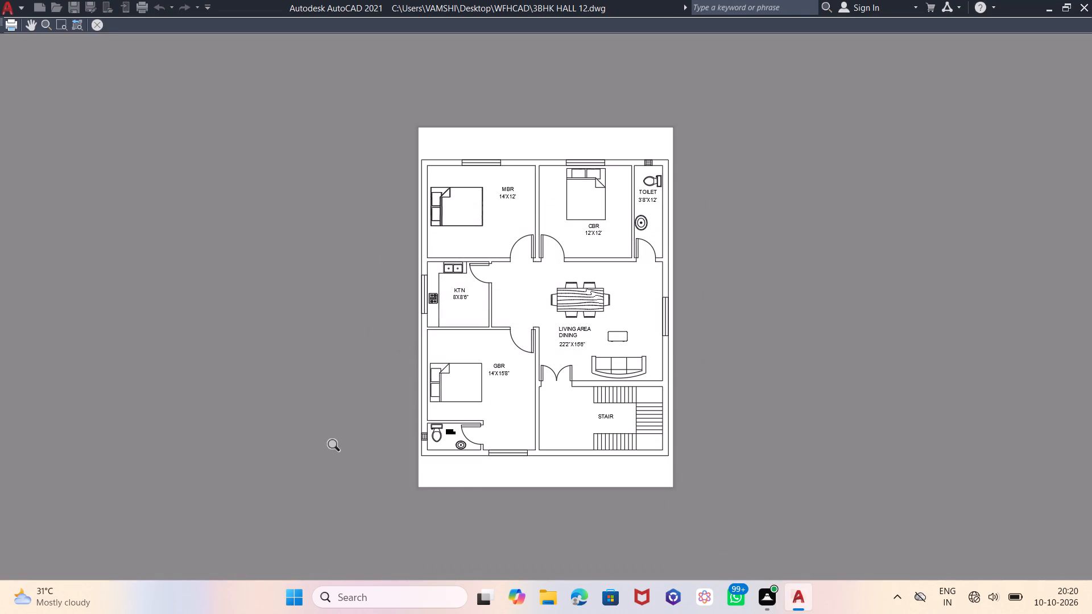
{"action": "left_click", "coordinate": [100, 20]}
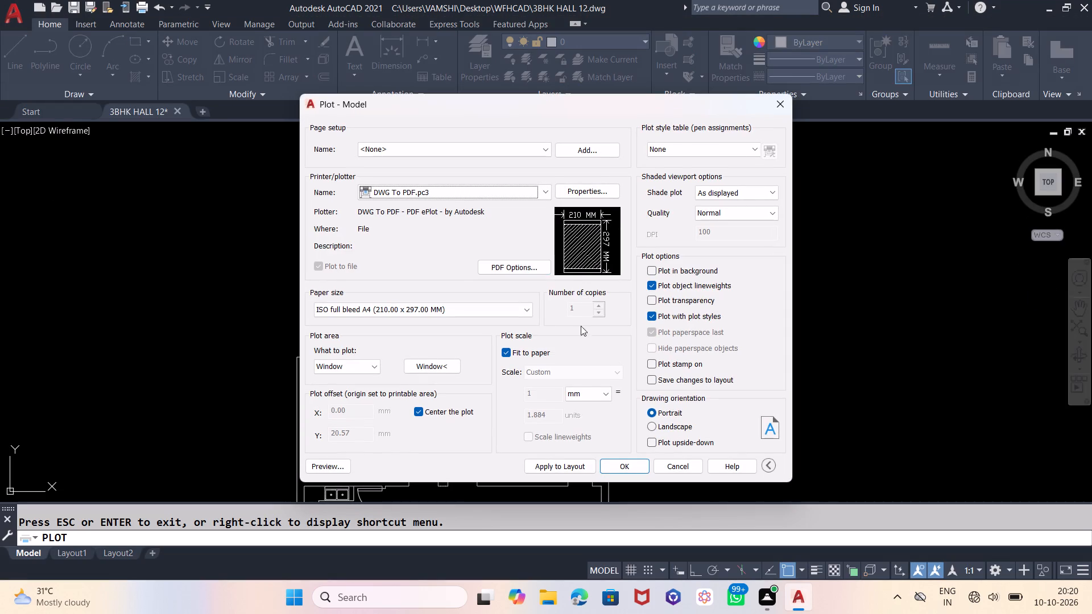
{"action": "left_click", "coordinate": [543, 468]}
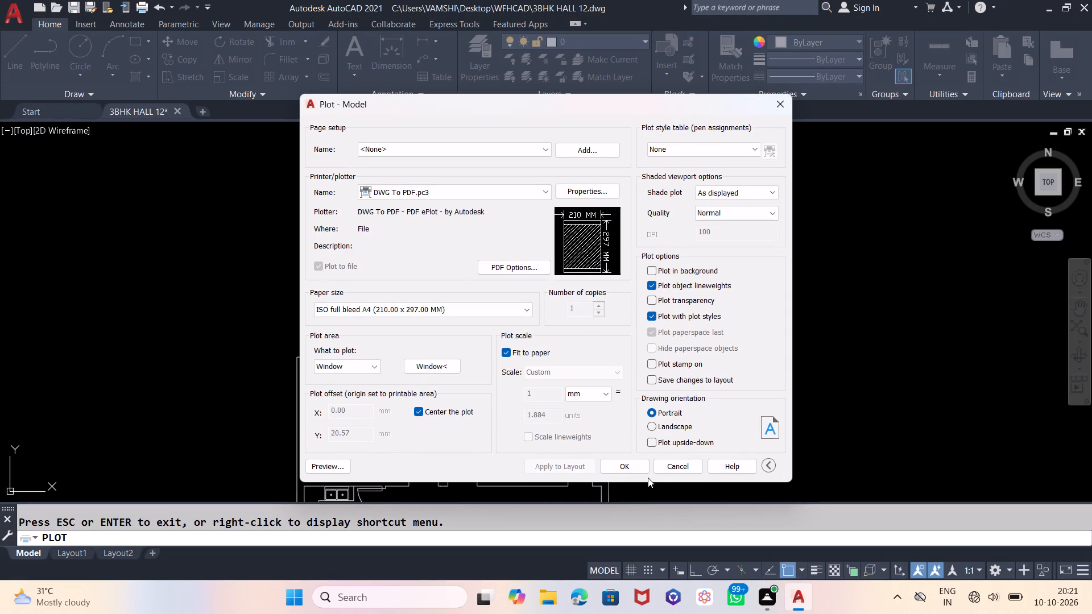
Plot the floor plan to a PDF in the Desktop's WFHCAD folder, keeping the proposed file name.
{"action": "left_click", "coordinate": [624, 467]}
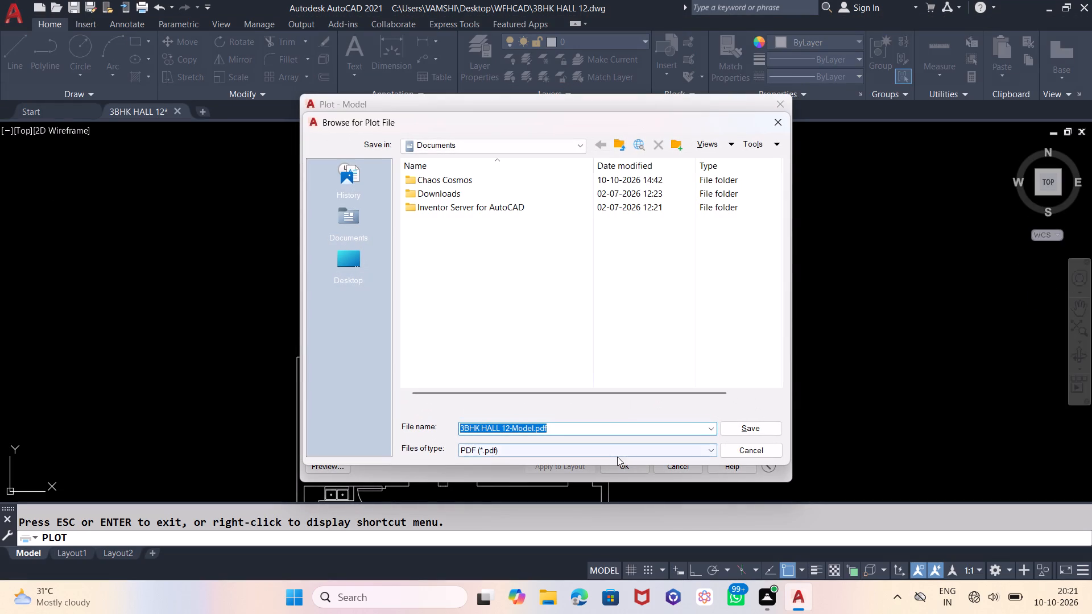
{"action": "double_click", "coordinate": [339, 255]}
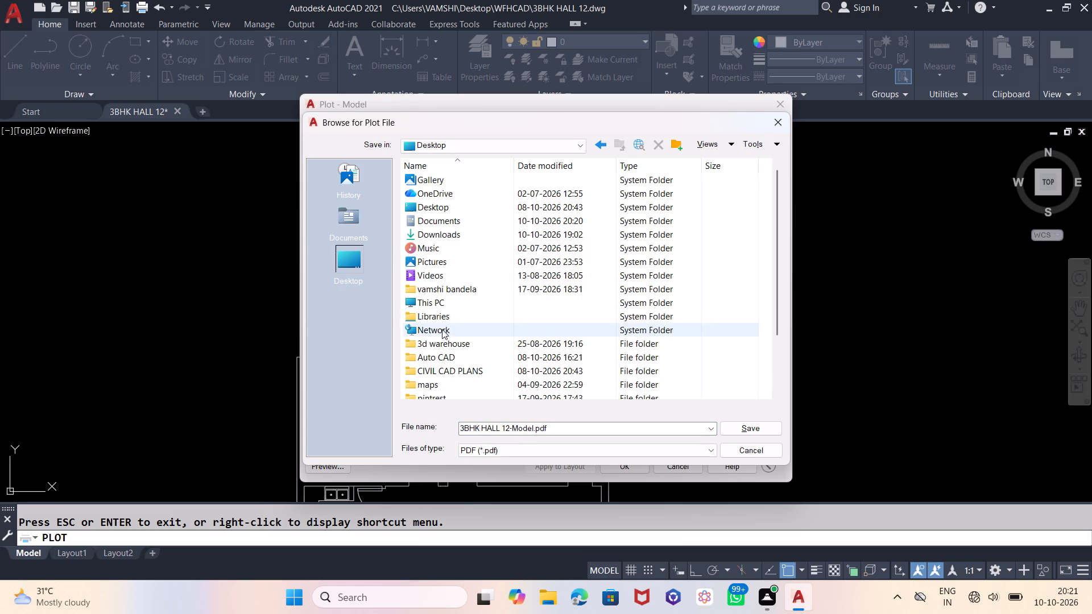
{"action": "scroll", "coordinate": [474, 296], "scroll_direction": "down", "scroll_amount": 4}
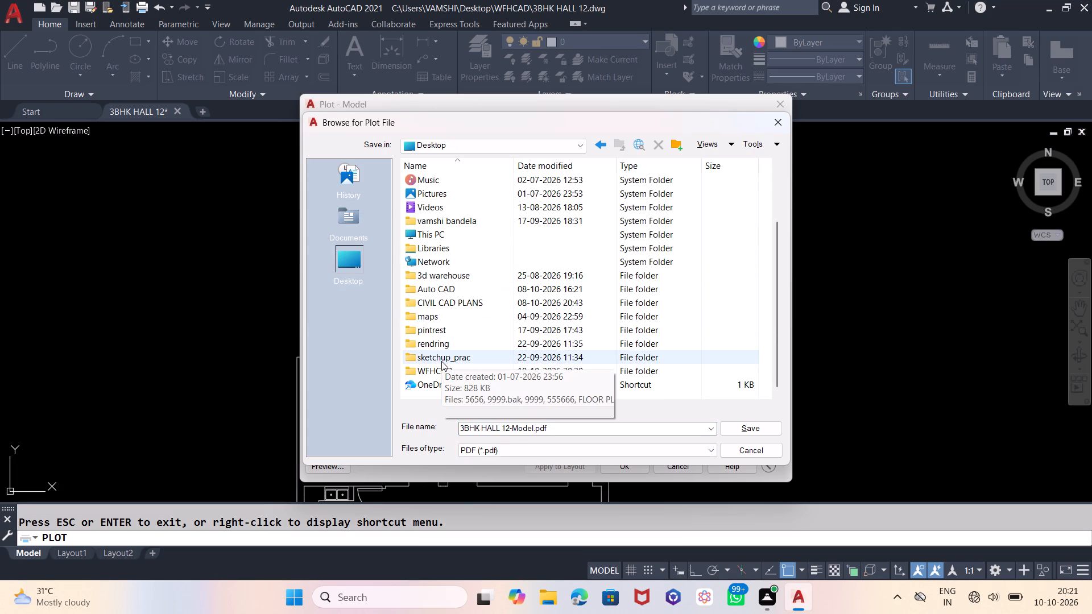
{"action": "double_click", "coordinate": [428, 375]}
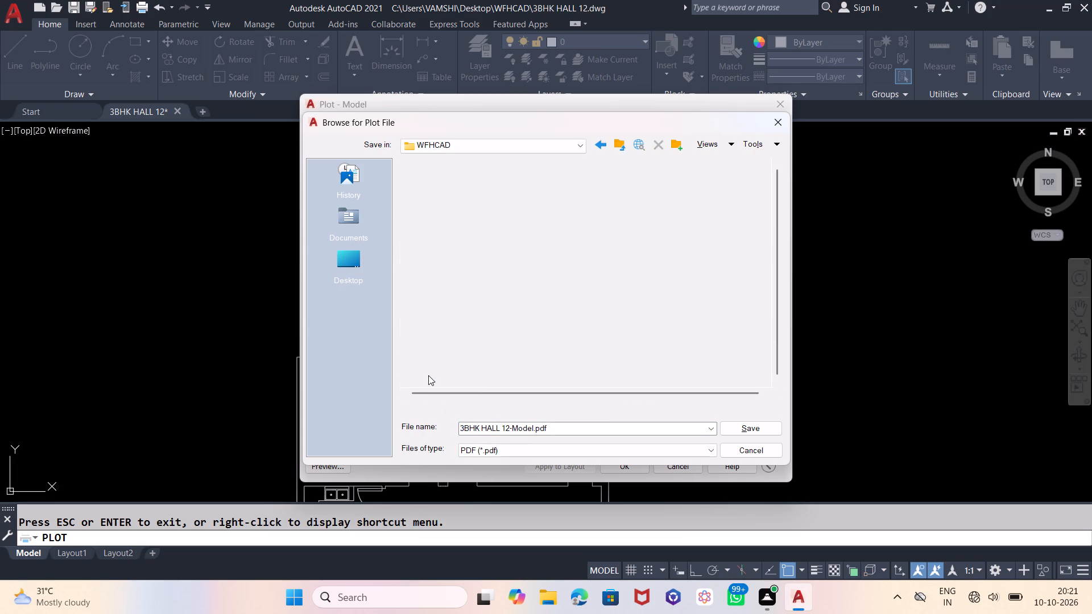
{"action": "left_click", "coordinate": [768, 430]}
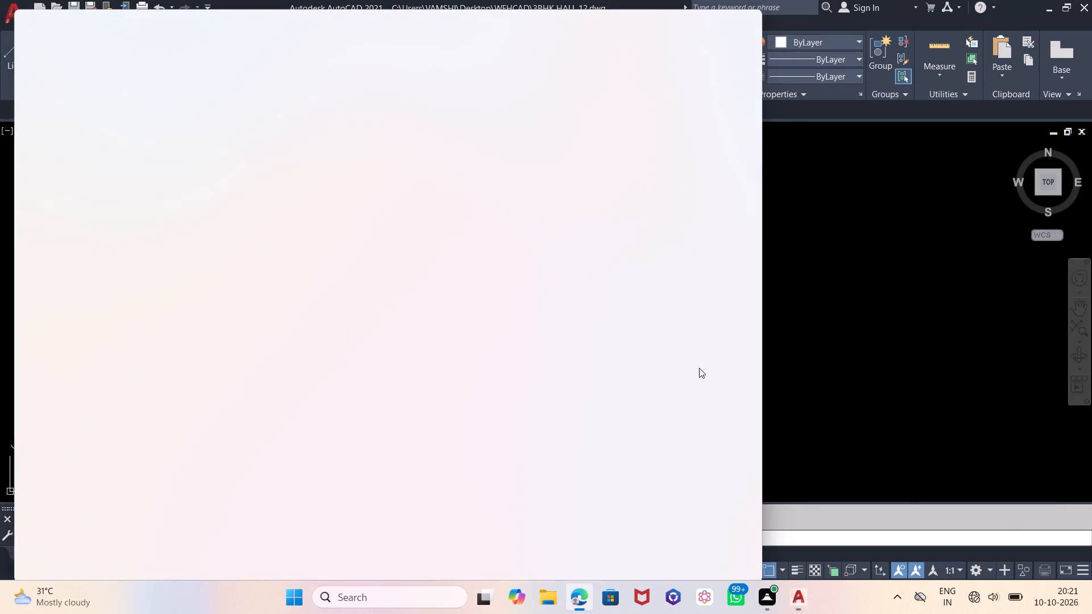
Review the plotted floor plan PDF down to the staircase and southwest toilet in Microsoft Edge, and close it.
{"action": "scroll", "coordinate": [623, 183], "scroll_direction": "down", "scroll_amount": 3}
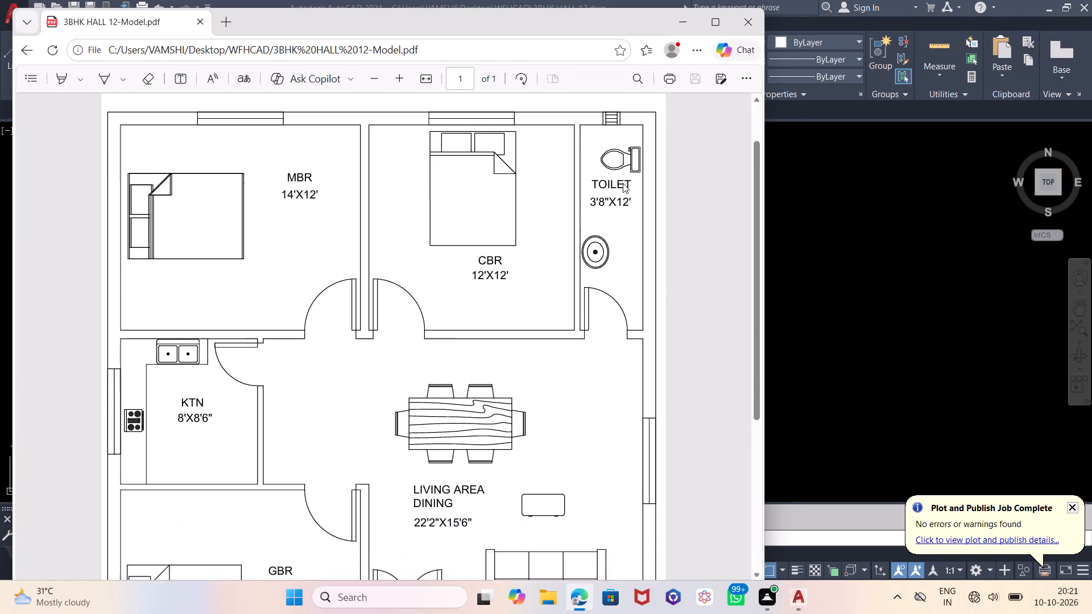
{"action": "scroll", "coordinate": [623, 183], "scroll_direction": "down", "scroll_amount": 6}
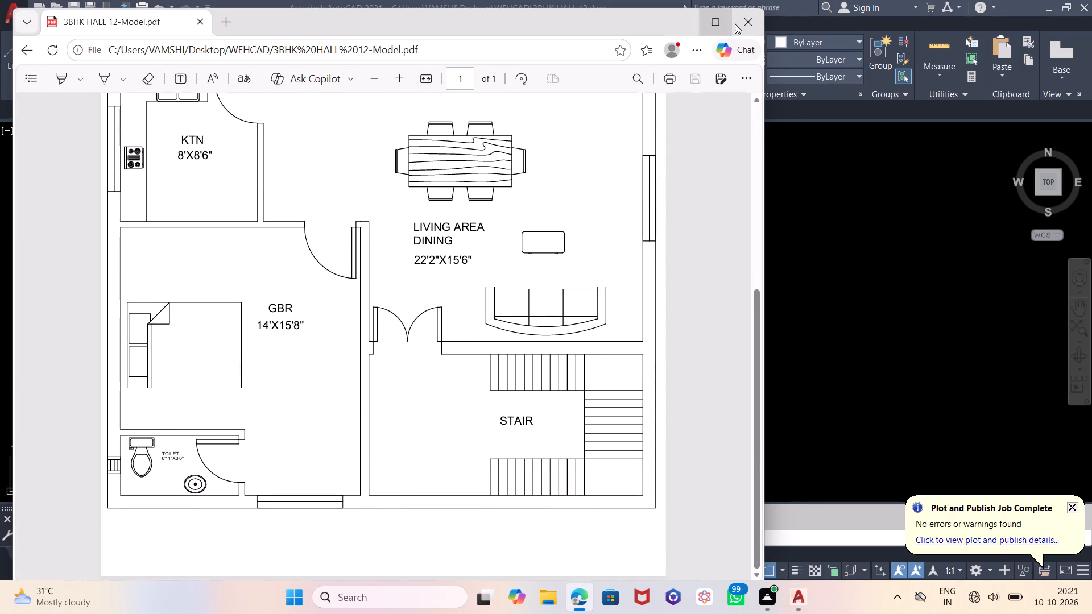
{"action": "left_click", "coordinate": [741, 19]}
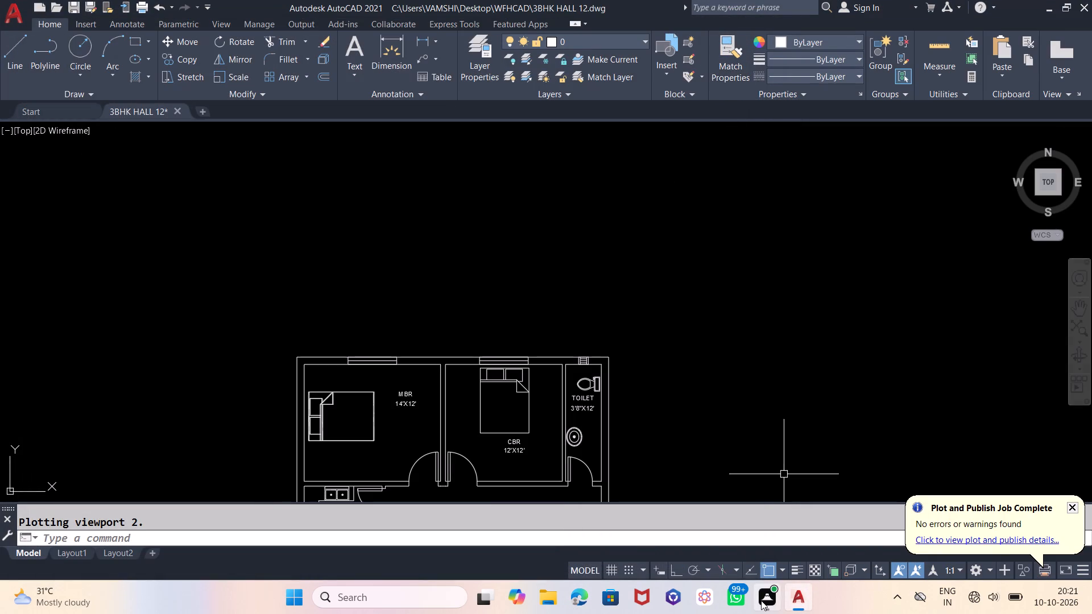